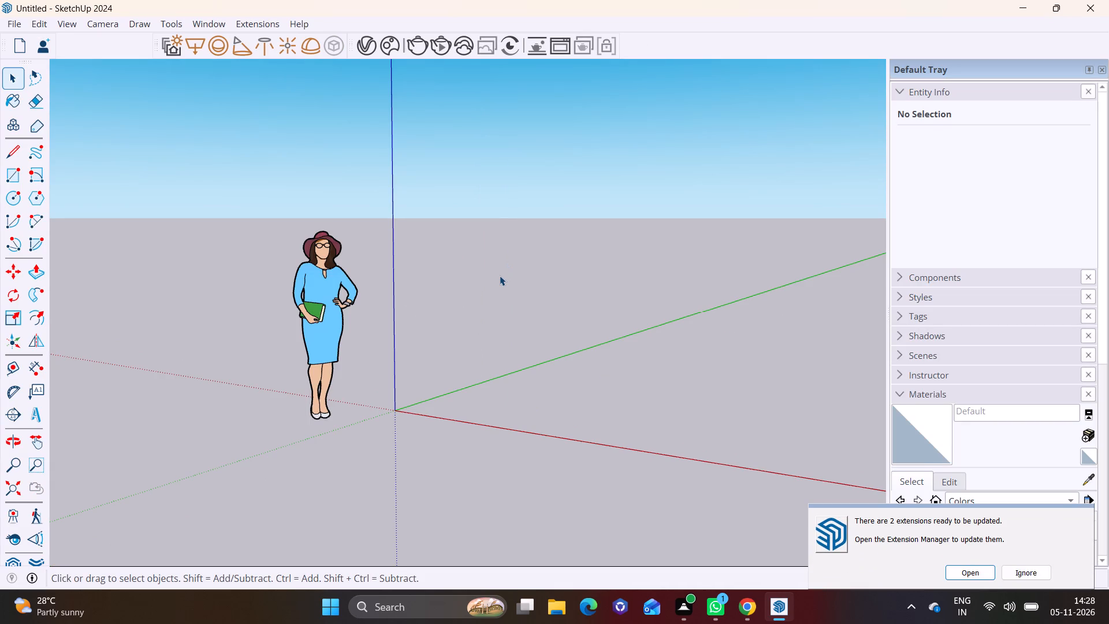
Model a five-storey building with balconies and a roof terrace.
Delete the default human figure standing near the origin.
click(314, 319)
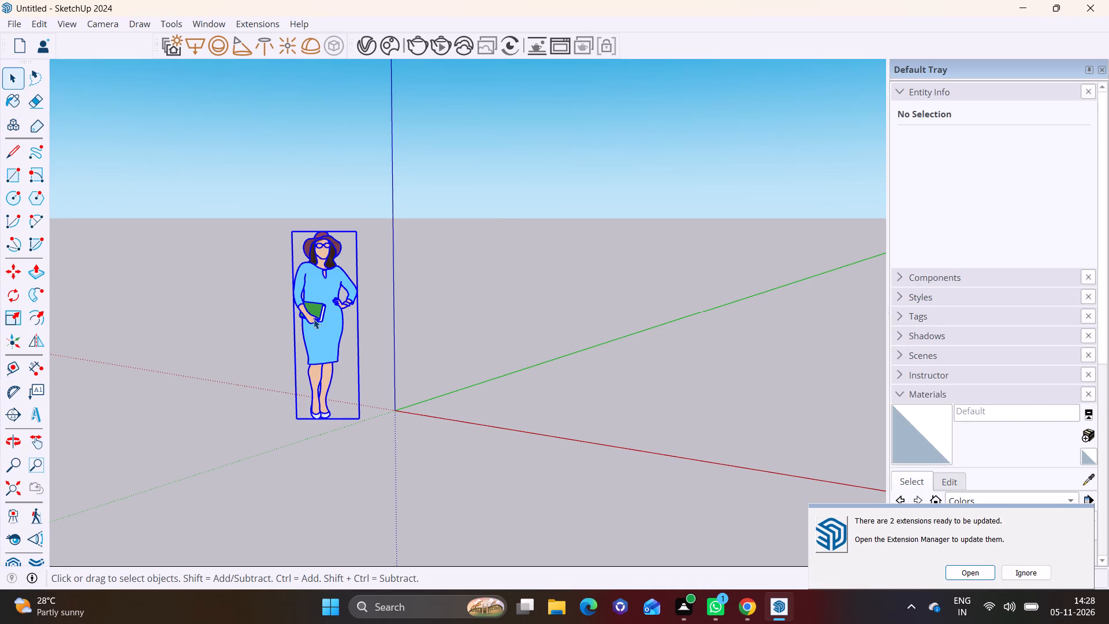
key(Delete)
Draw a 40' by 40' rectangle on the ground between the red and green axes.
scroll(266, 391, down, 2)
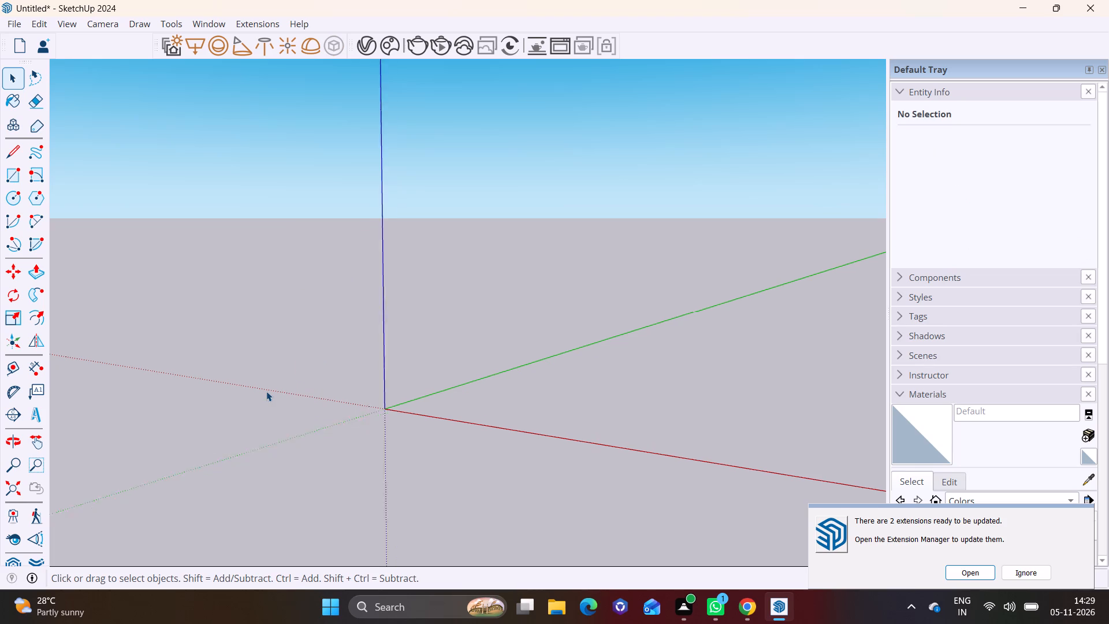
scroll(266, 391, down, 6)
scroll(236, 430, down, 8)
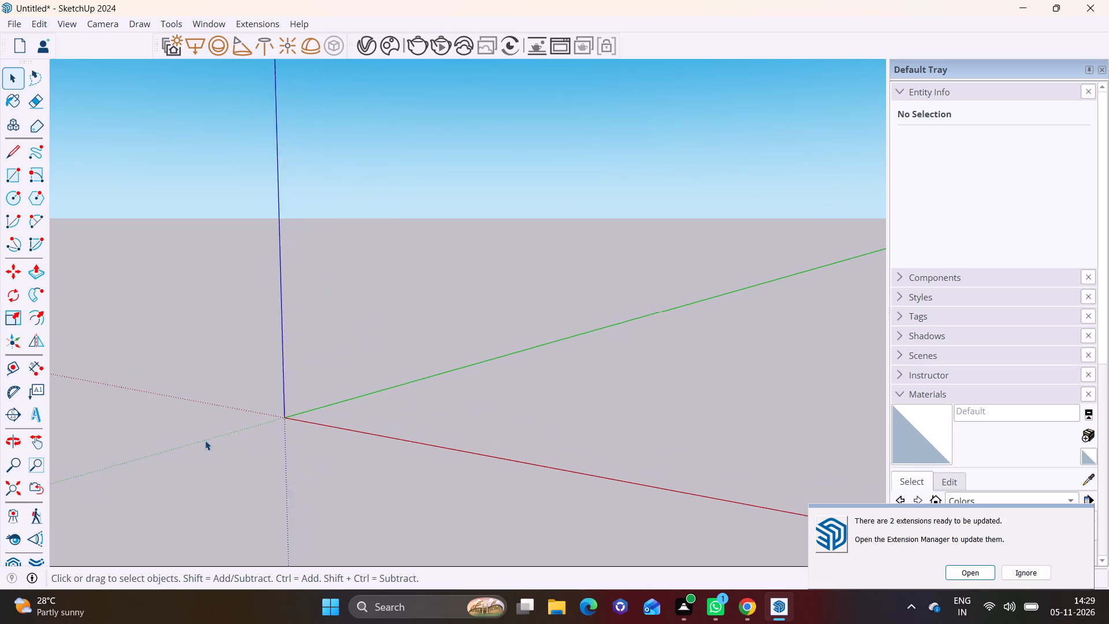
scroll(205, 440, down, 20)
middle_drag(274, 458, 382, 471)
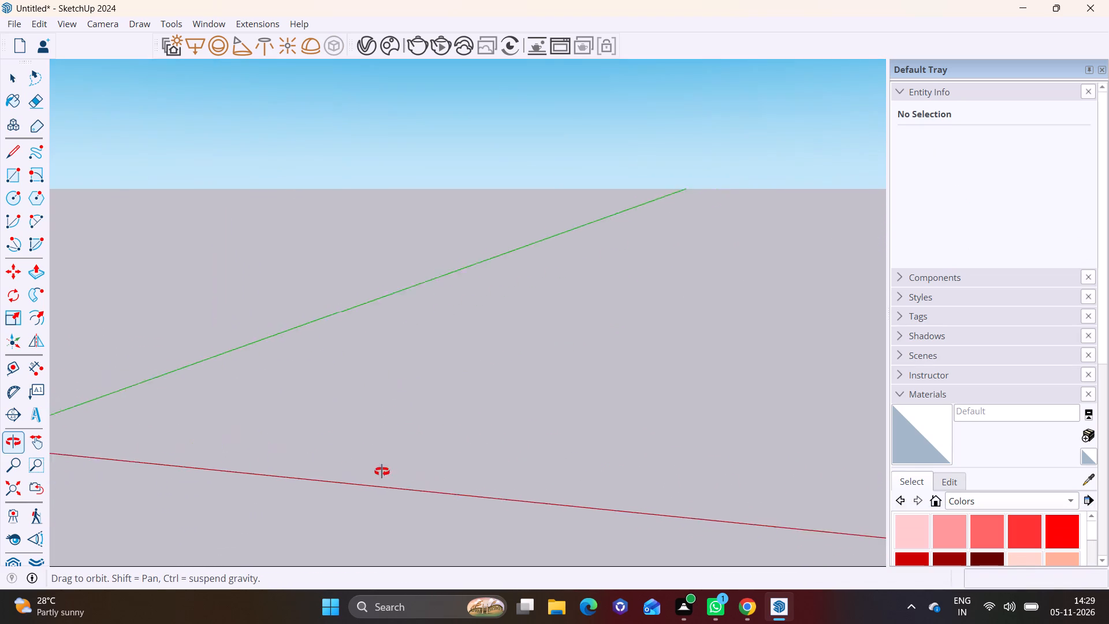
middle_drag(382, 471, 447, 481)
scroll(435, 481, down, 10)
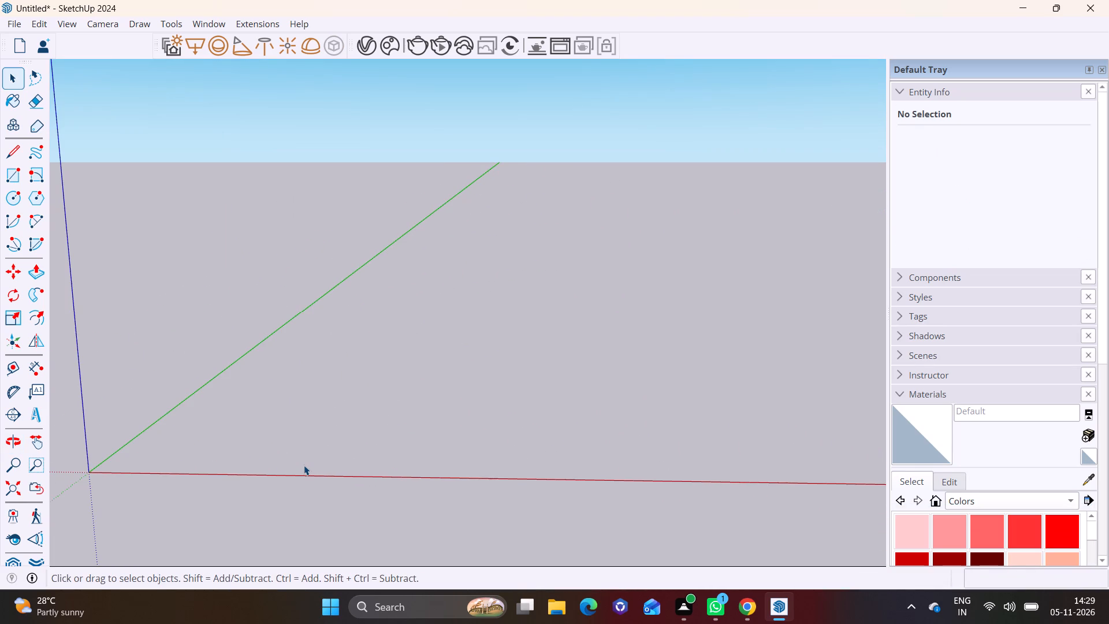
middle_drag(303, 465, 330, 469)
middle_drag(511, 503, 442, 541)
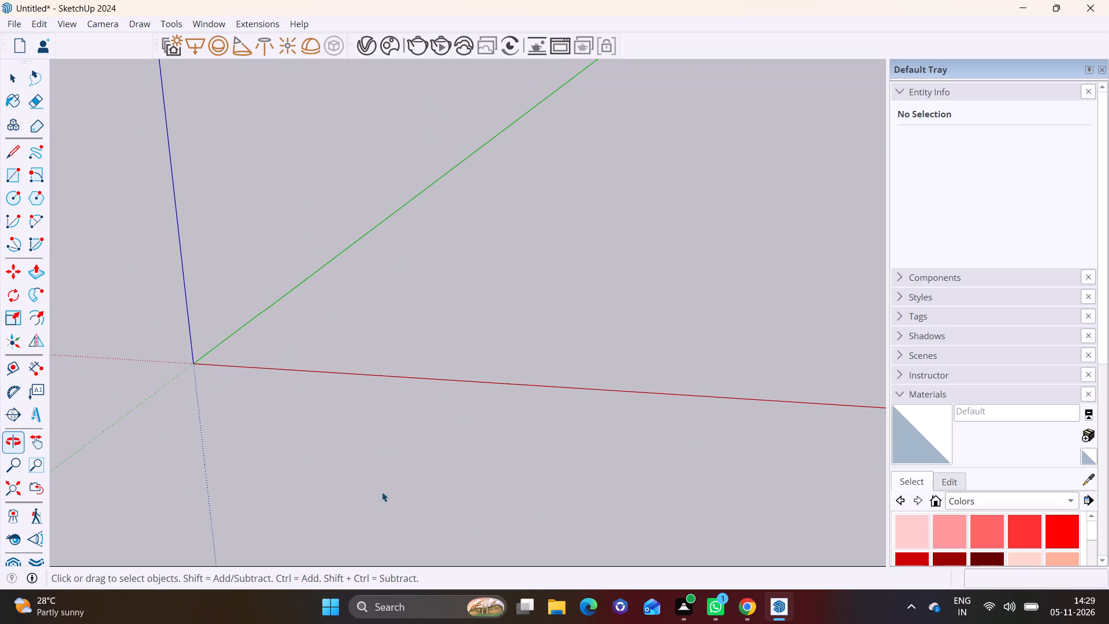
scroll(366, 471, down, 5)
middle_drag(375, 484, 377, 421)
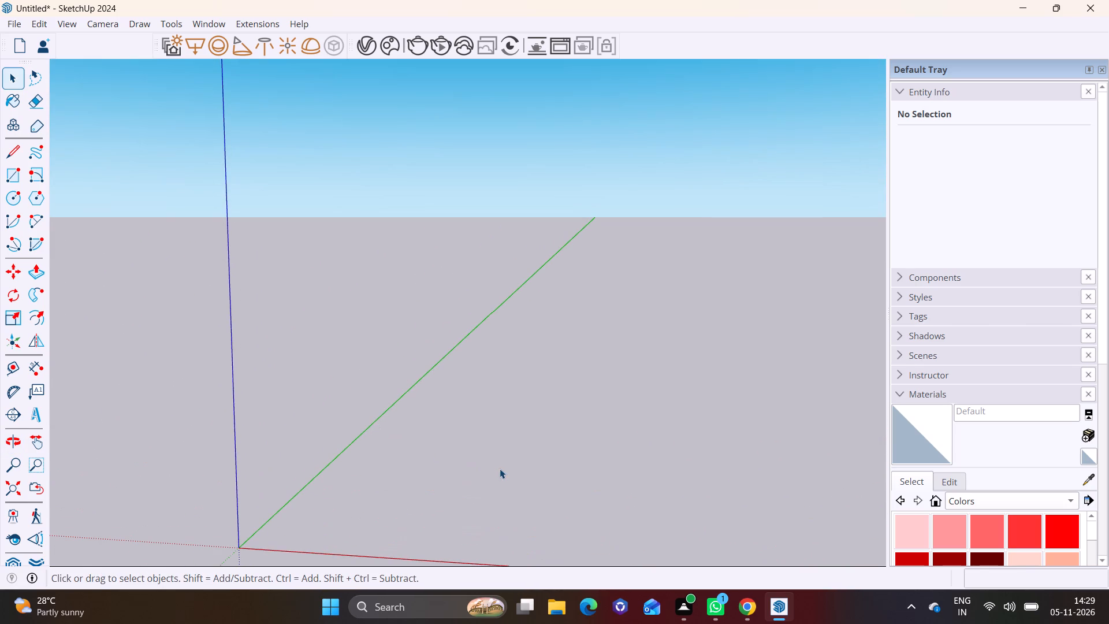
middle_drag(503, 478, 520, 512)
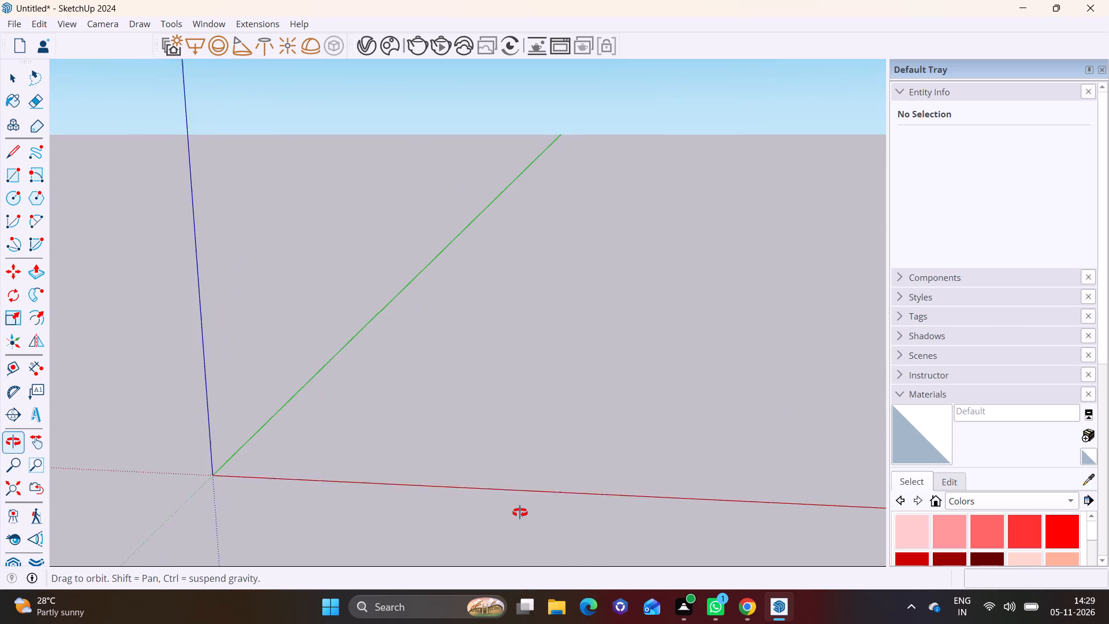
middle_drag(520, 512, 518, 511)
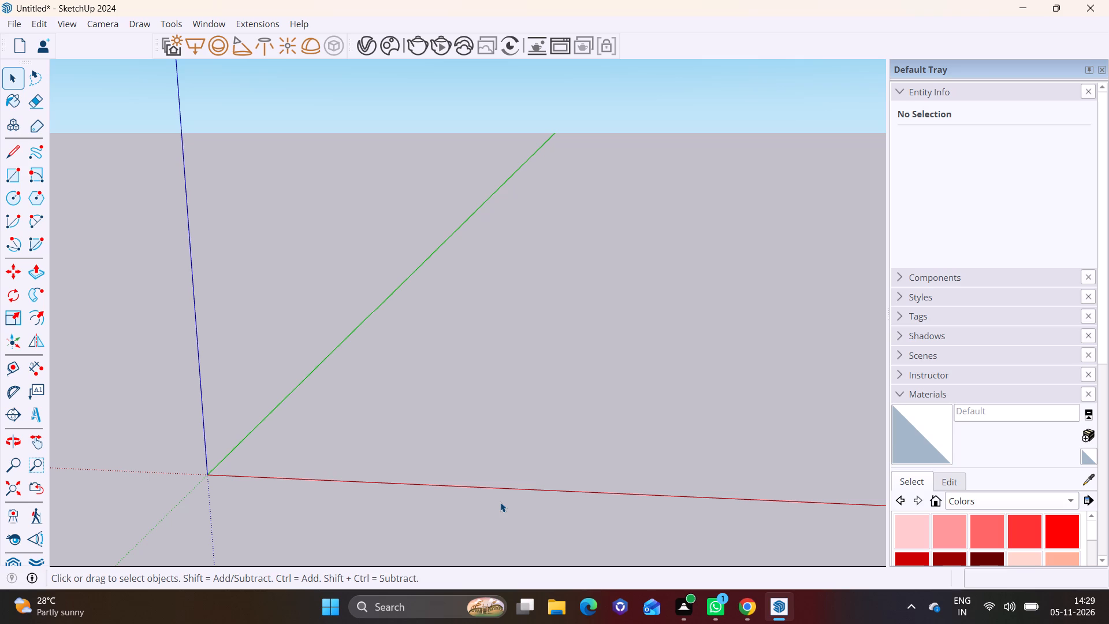
middle_drag(500, 502, 513, 505)
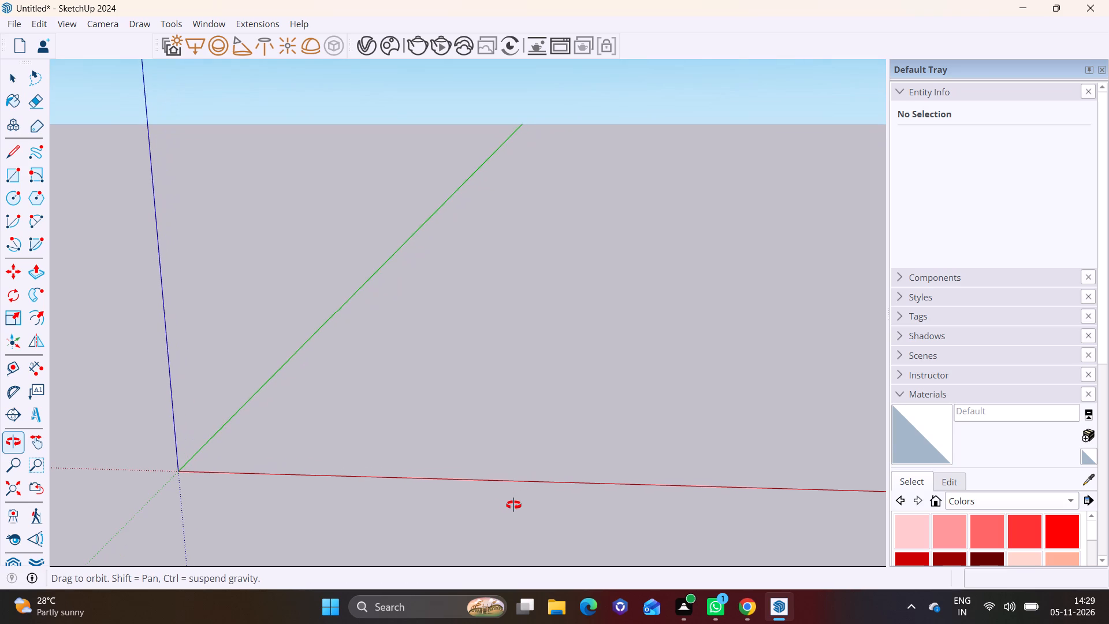
middle_drag(513, 505, 538, 505)
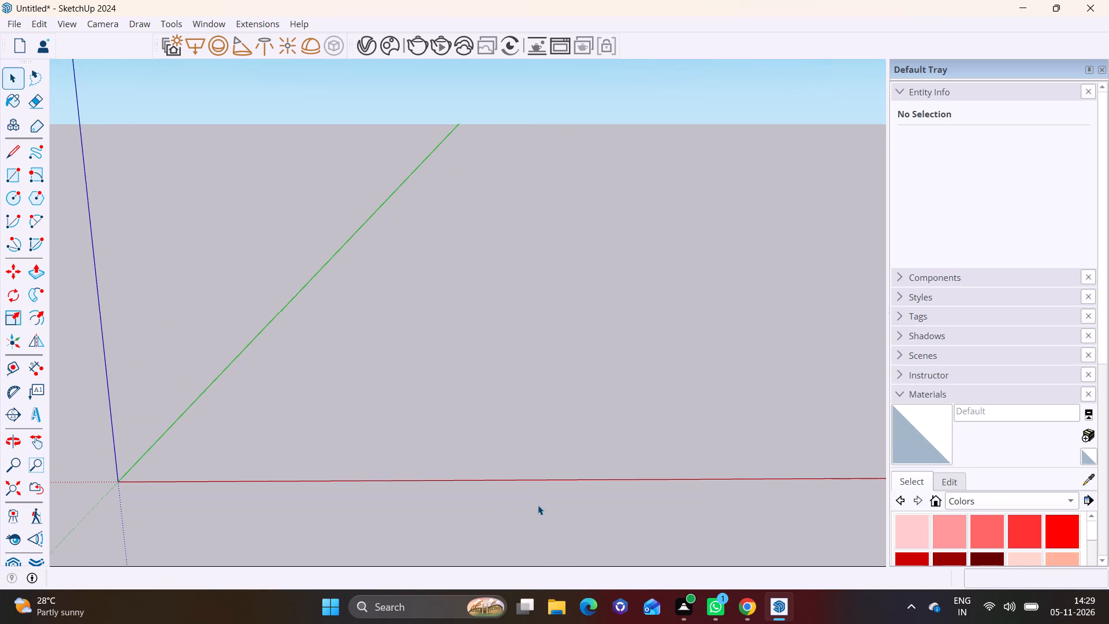
middle_drag(528, 480, 511, 477)
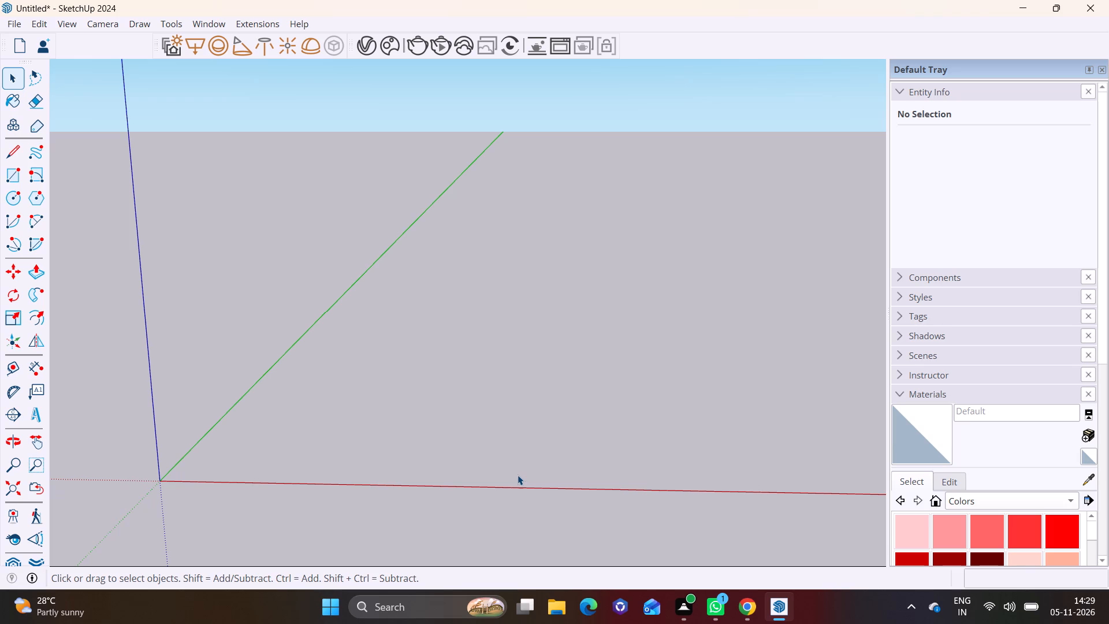
click(12, 174)
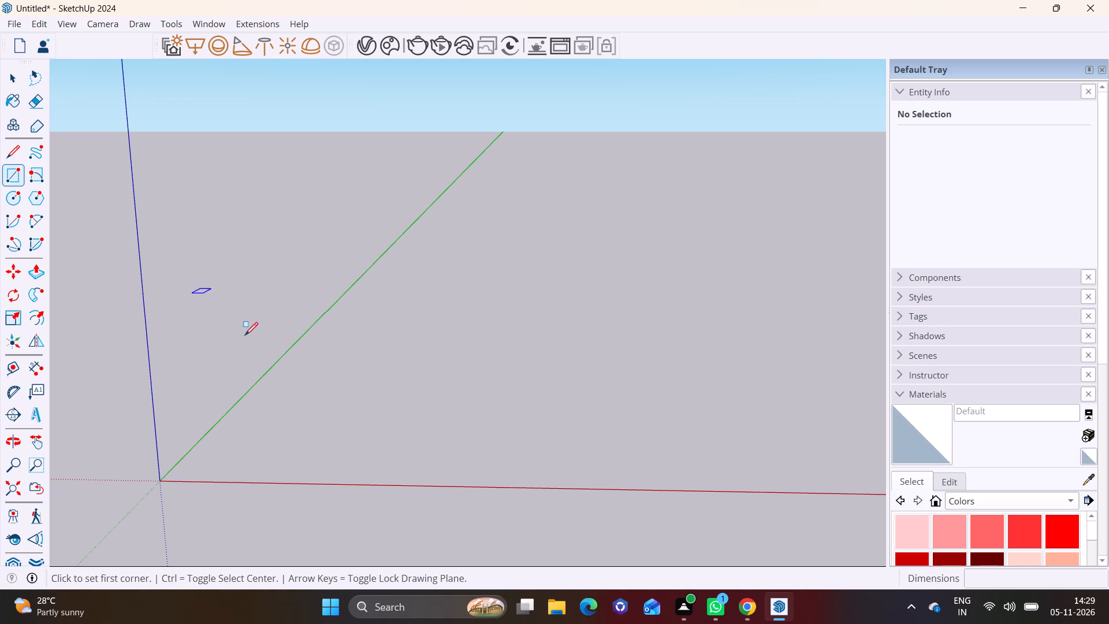
click(412, 430)
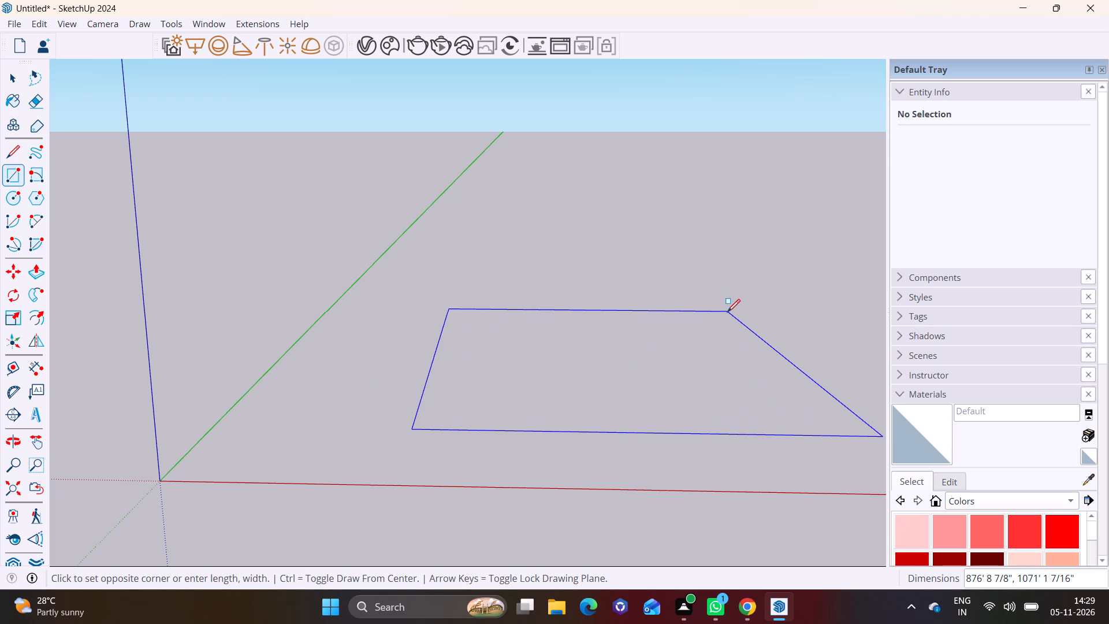
click(727, 312)
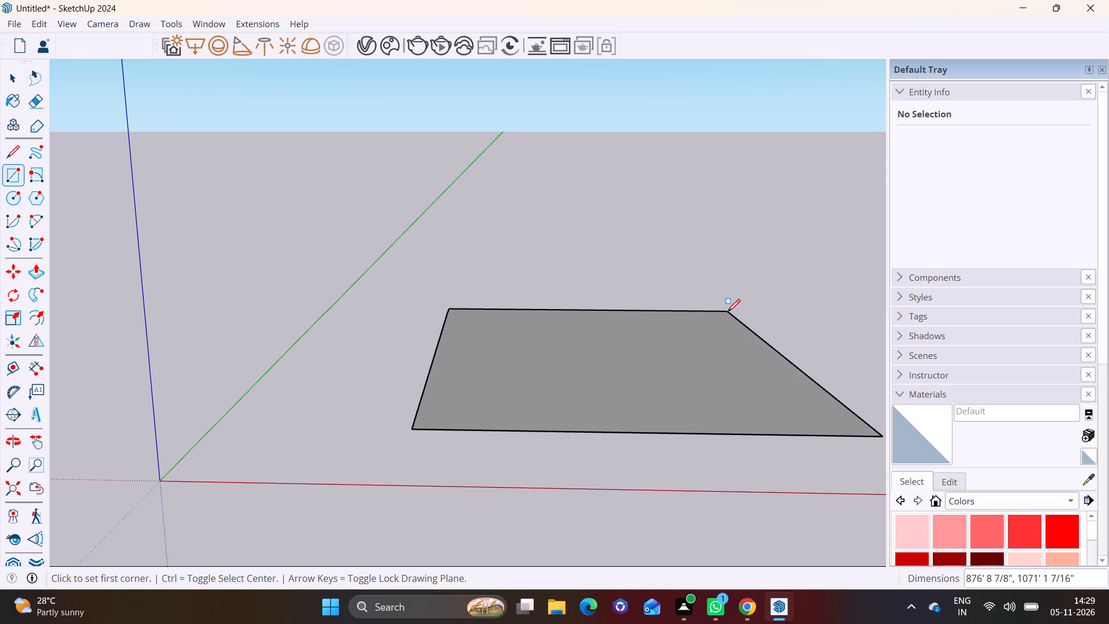
text(40')
text(,40')
key(Return)
Select the whole square with its edges and move it about 1923' across the ground, farther from the origin.
scroll(448, 382, up, 2)
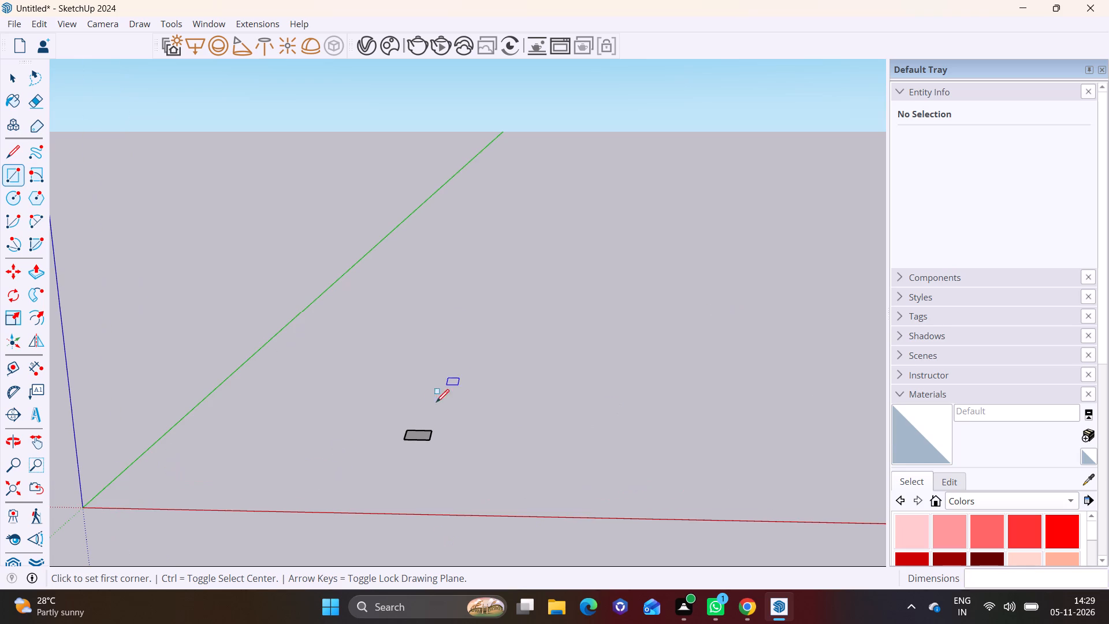
click(6, 77)
drag(351, 361, 354, 372)
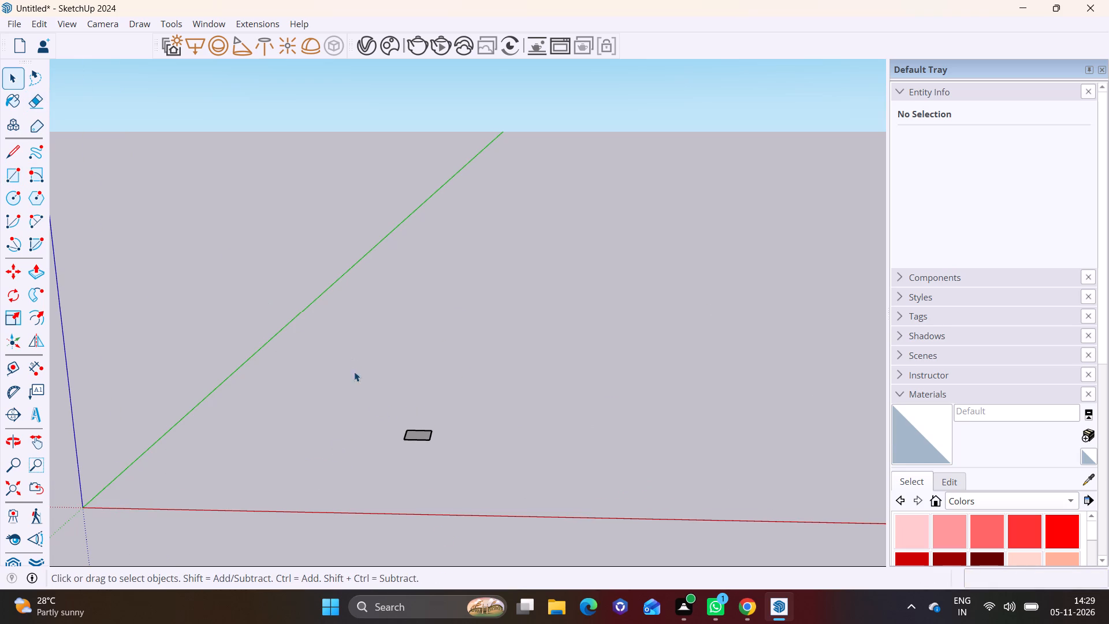
drag(354, 372, 490, 495)
click(16, 270)
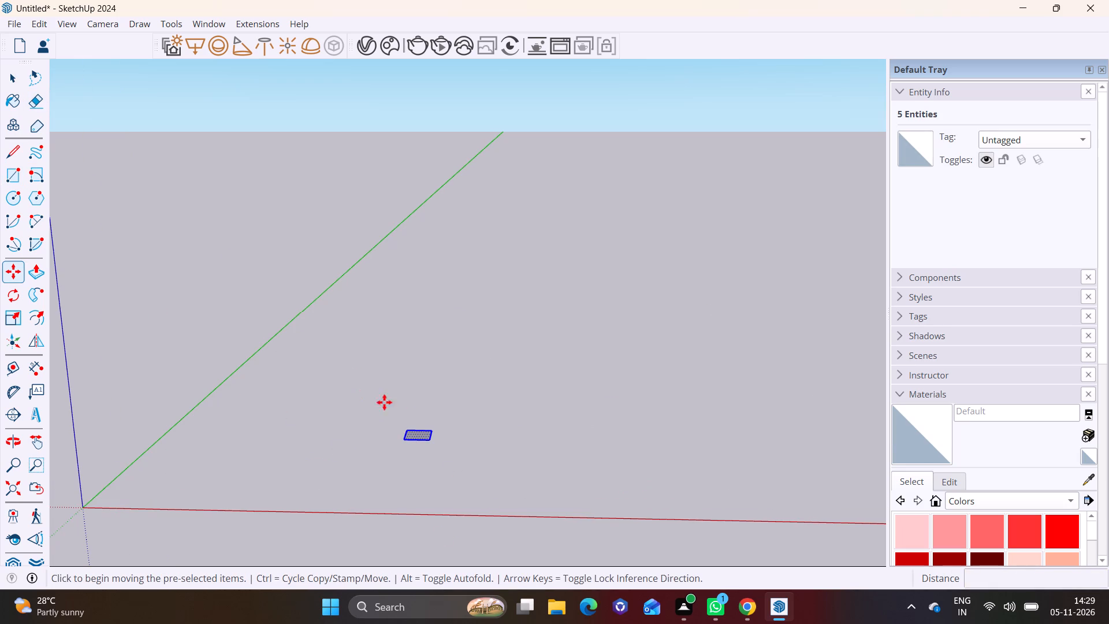
click(425, 445)
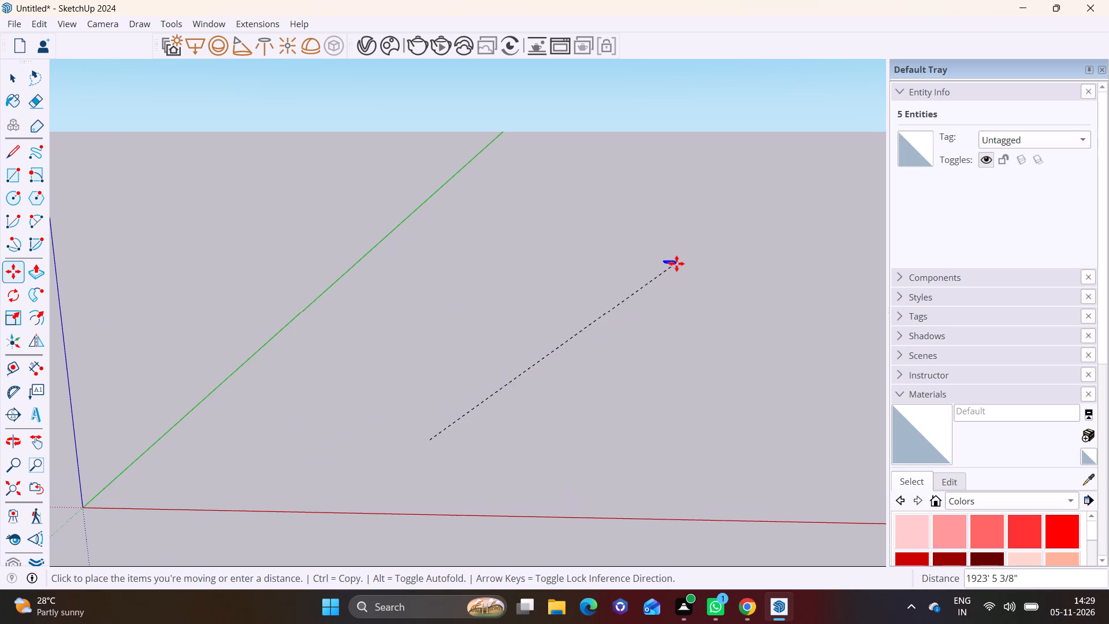
click(676, 263)
Deselect the square and offset its outline inward by 9" to form a wall-thickness border.
middle_drag(466, 272, 423, 528)
scroll(653, 316, up, 3)
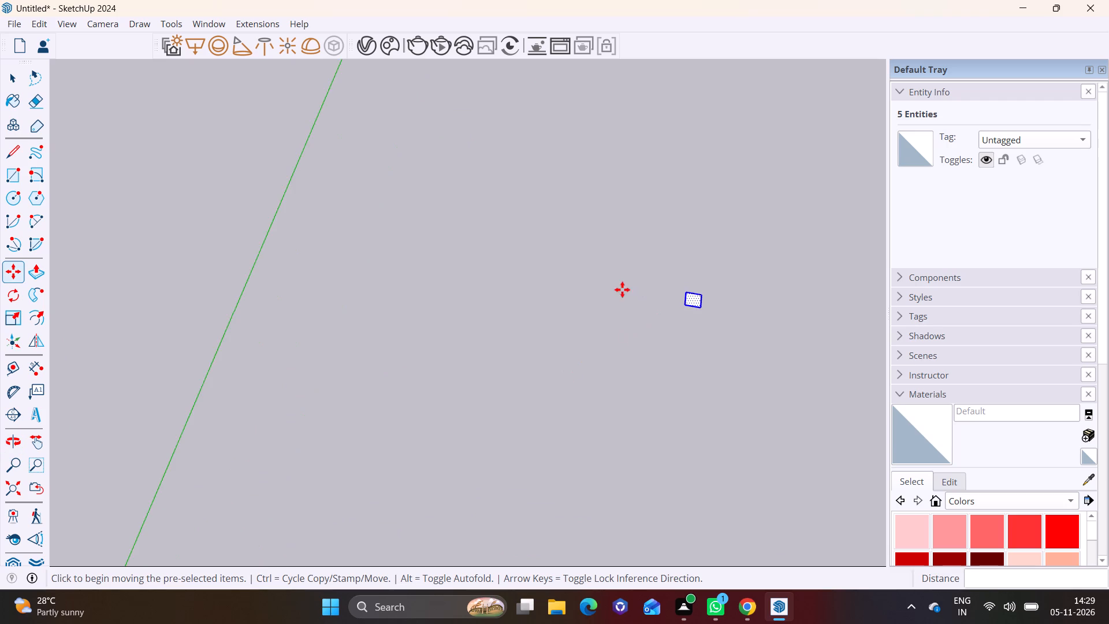
middle_drag(612, 294, 433, 414)
middle_drag(656, 459, 842, 408)
middle_drag(634, 386, 735, 397)
scroll(668, 243, up, 3)
scroll(719, 276, up, 6)
middle_drag(698, 285, 616, 330)
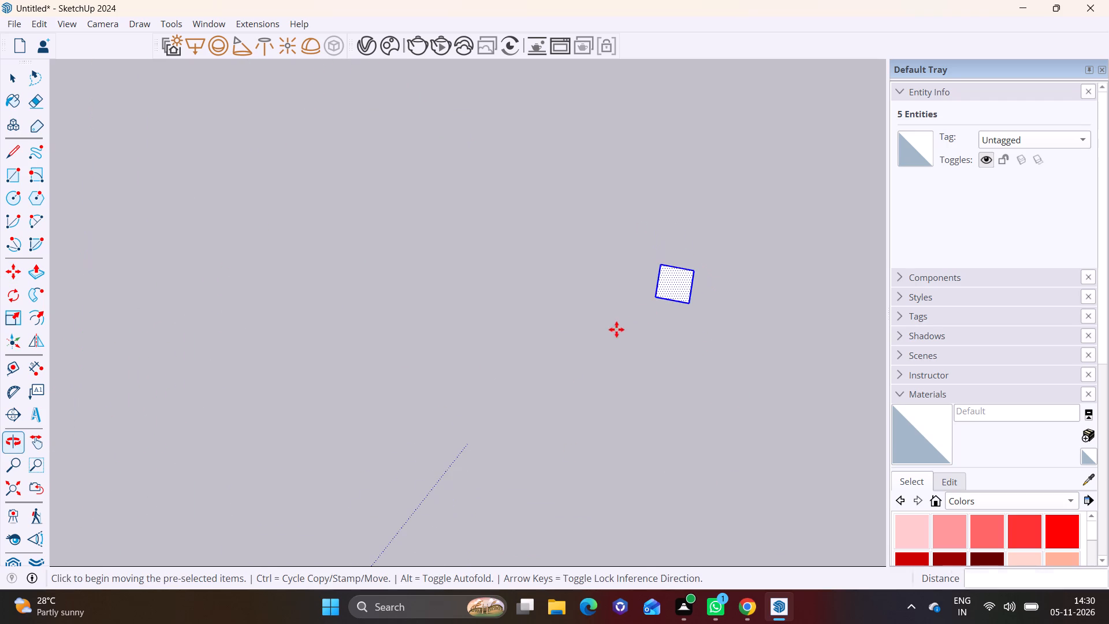
middle_drag(638, 272, 166, 403)
middle_drag(336, 441, 377, 427)
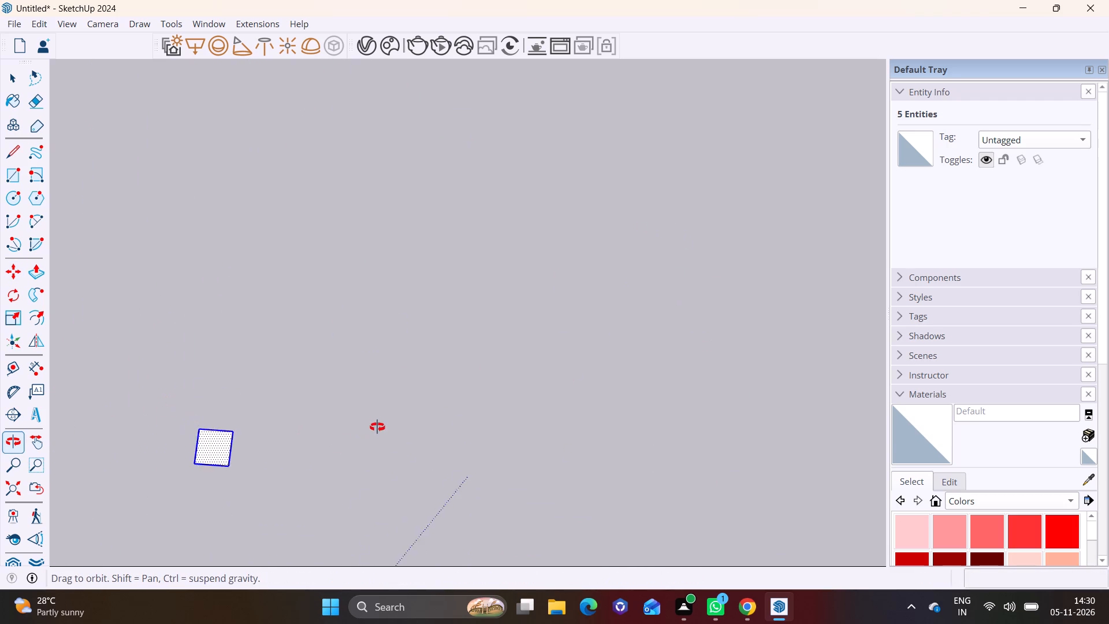
middle_drag(377, 427, 384, 419)
shift+scroll(243, 481, up, 1)
shift+middle_drag(243, 481, 489, 367)
scroll(460, 340, up, 7)
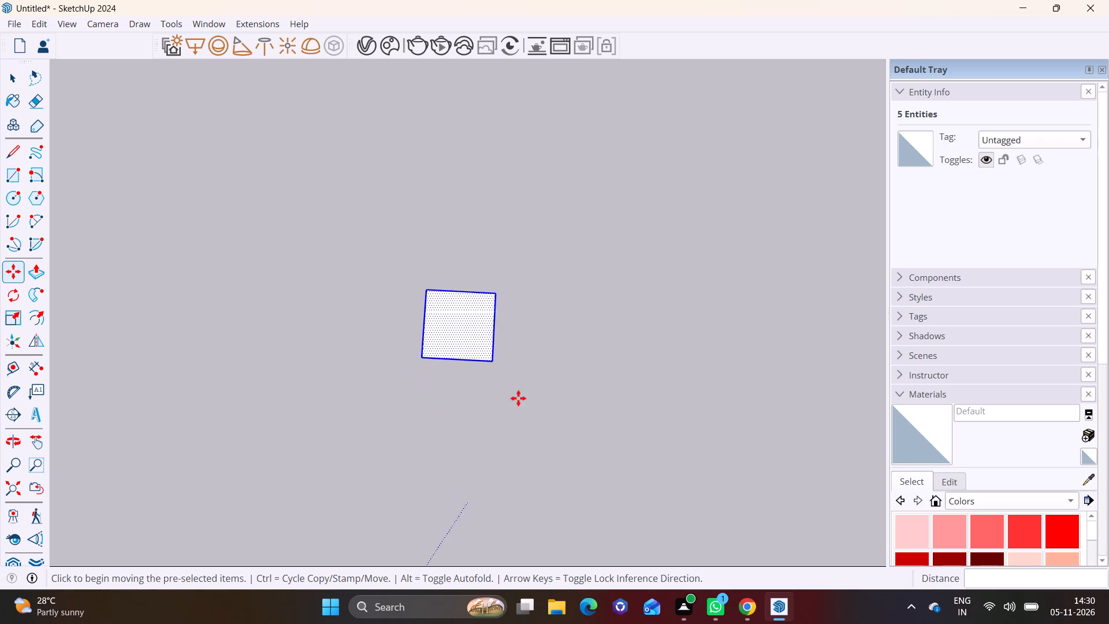
middle_drag(518, 398, 547, 389)
scroll(464, 330, up, 11)
middle_drag(627, 429, 616, 436)
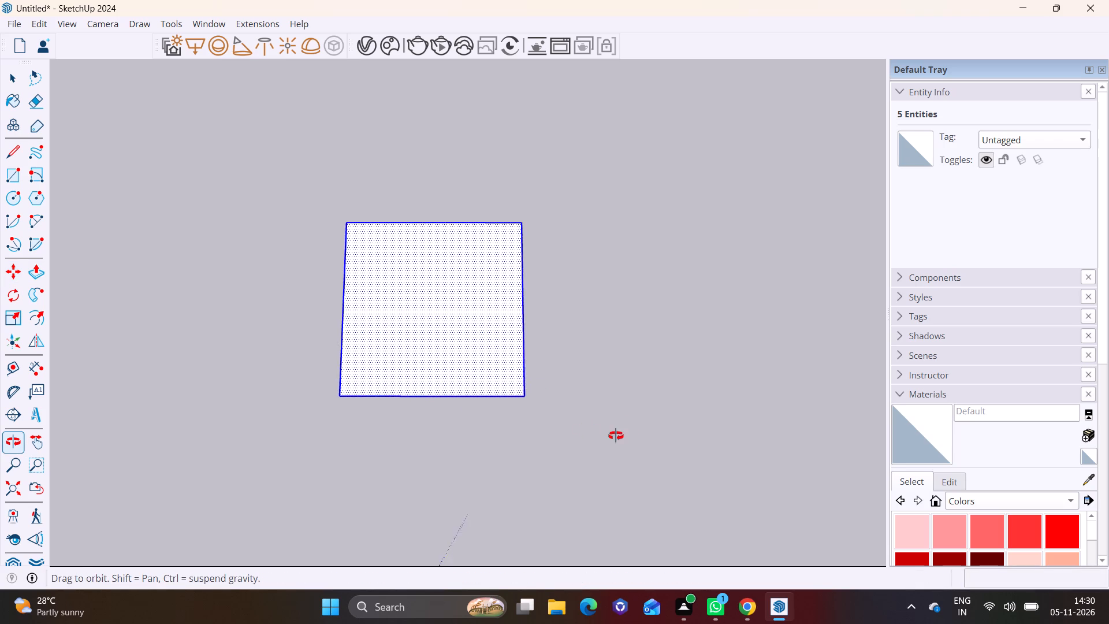
middle_drag(616, 436, 615, 441)
shift+middle_drag(551, 338, 565, 441)
scroll(602, 437, up, 4)
key(space)
click(637, 468)
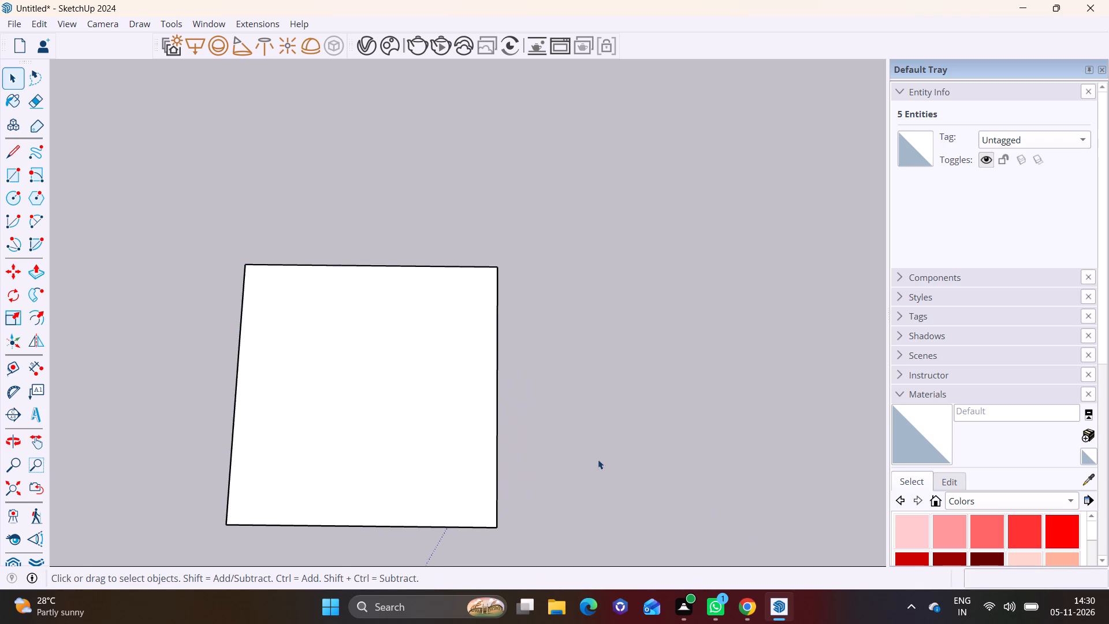
scroll(575, 455, down, 1)
shift+middle_drag(556, 400, 587, 348)
scroll(477, 355, up, 3)
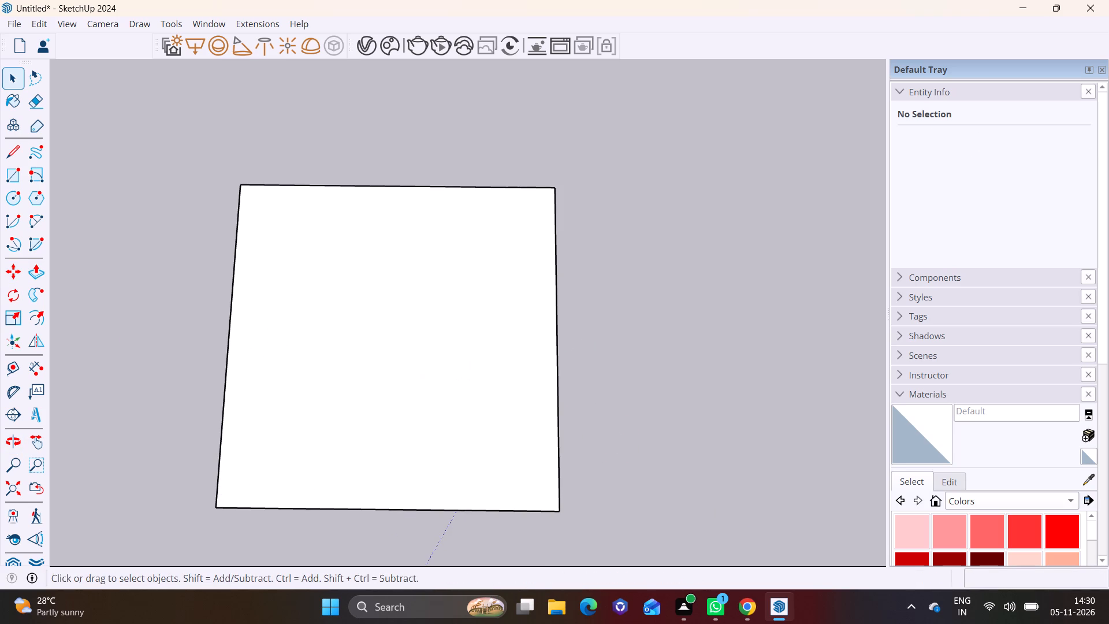
click(41, 322)
click(455, 411)
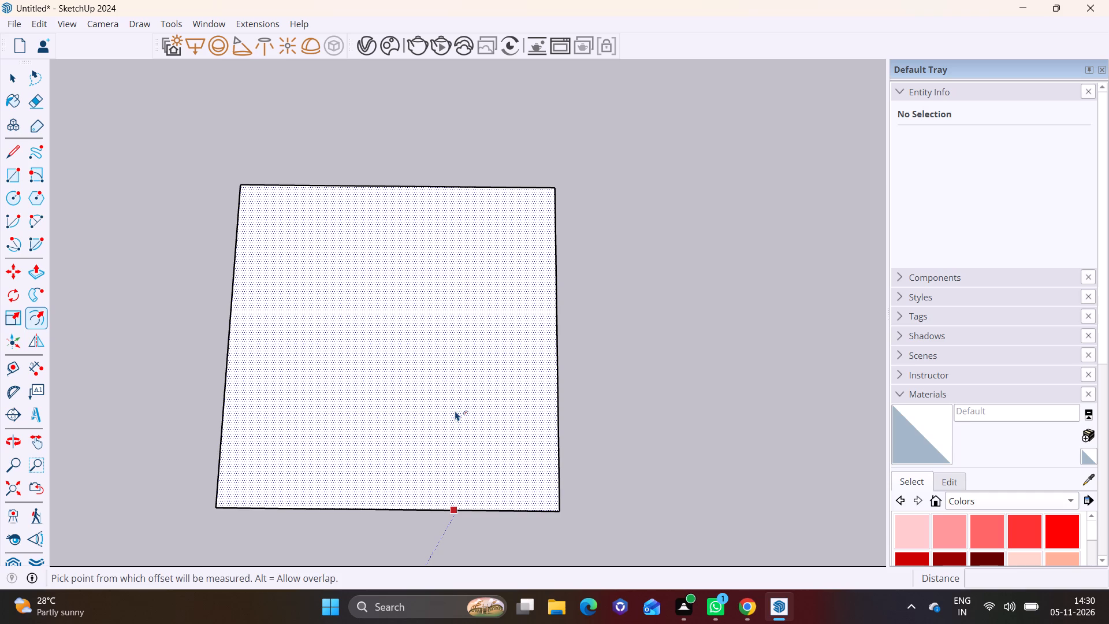
text(9")
key(Return)
key(space)
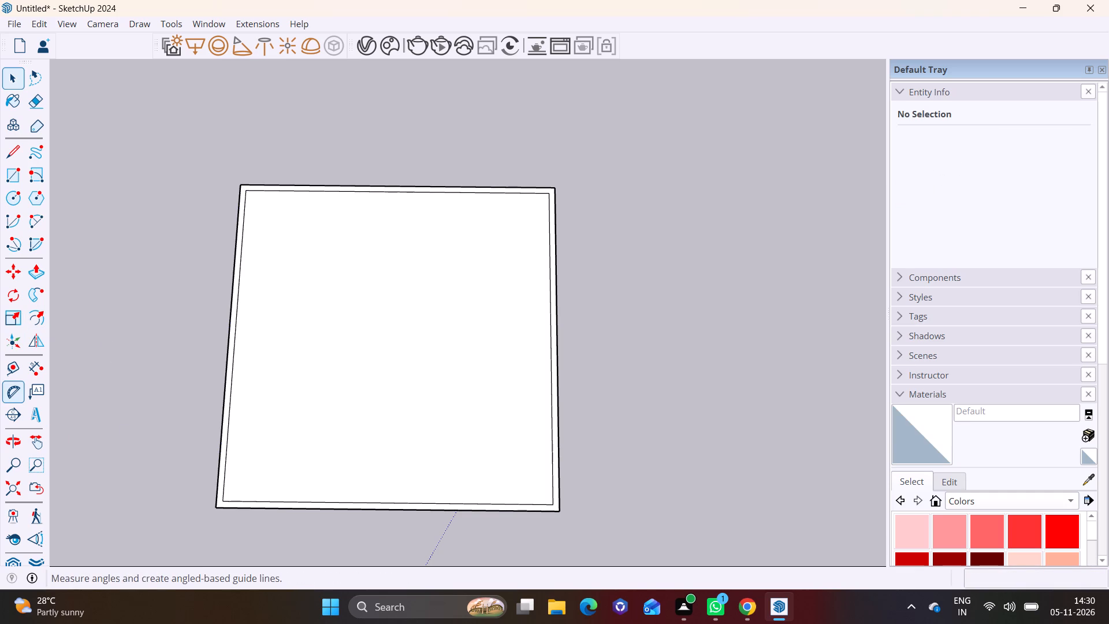
Move the square's right outer edge outward along the red axis to widen the slab beyond the inner outline.
middle_drag(395, 502, 346, 361)
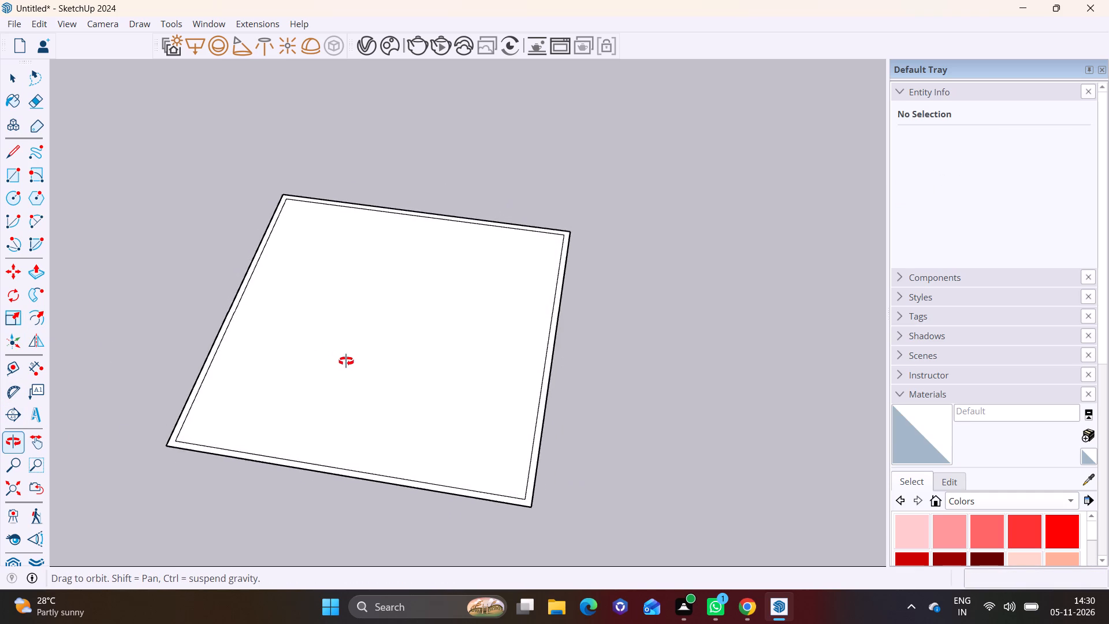
middle_drag(346, 361, 381, 395)
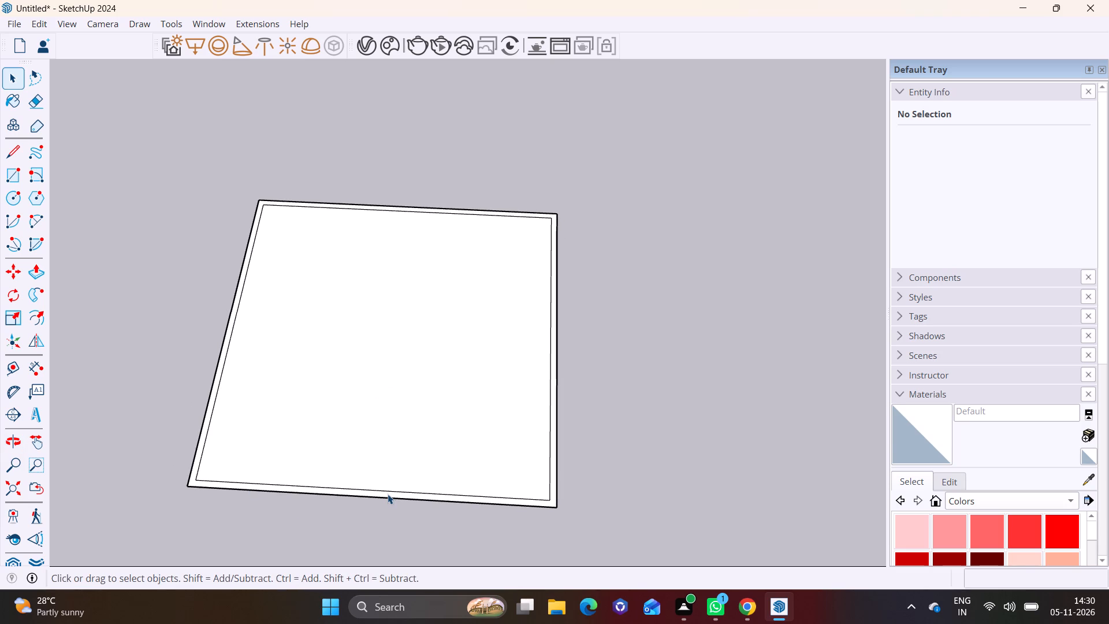
scroll(522, 440, down, 3)
middle_drag(527, 433, 547, 429)
click(554, 384)
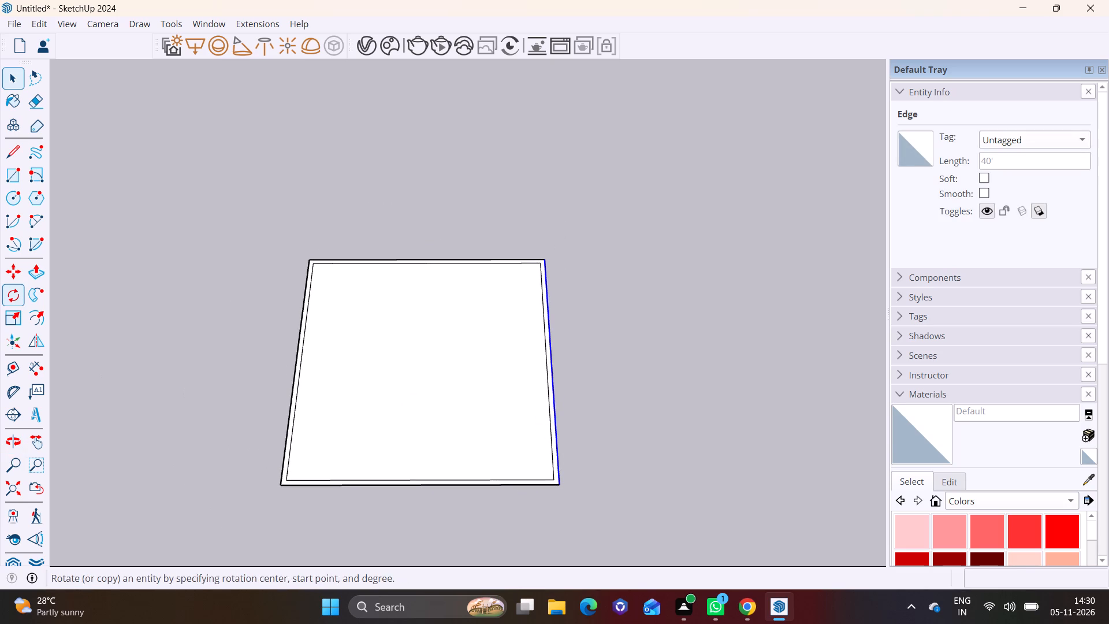
click(10, 274)
click(556, 364)
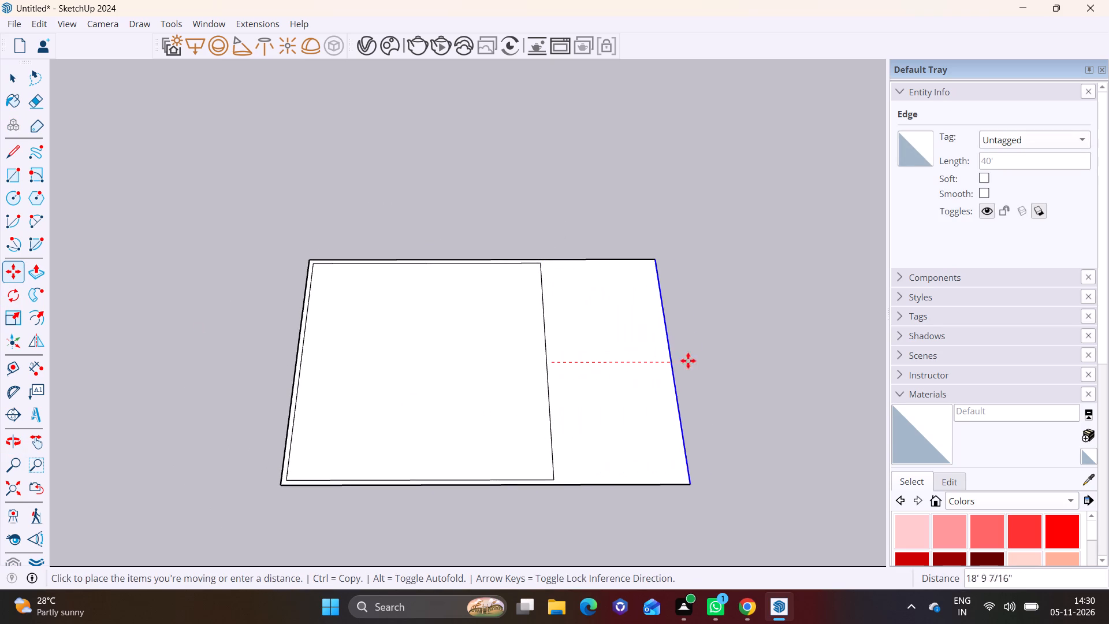
click(746, 361)
key(space)
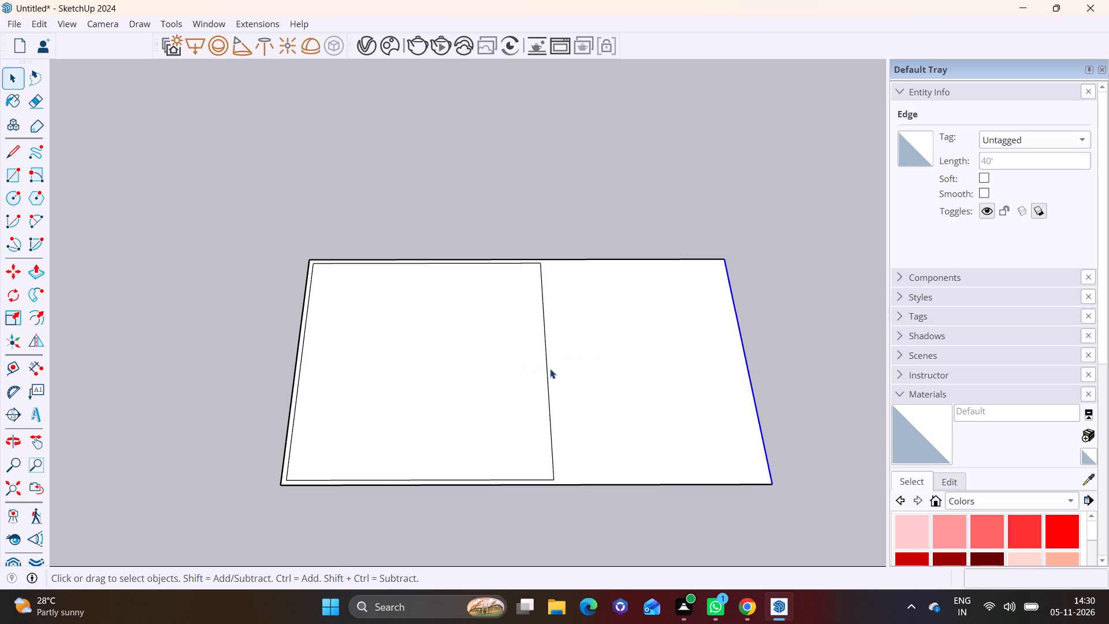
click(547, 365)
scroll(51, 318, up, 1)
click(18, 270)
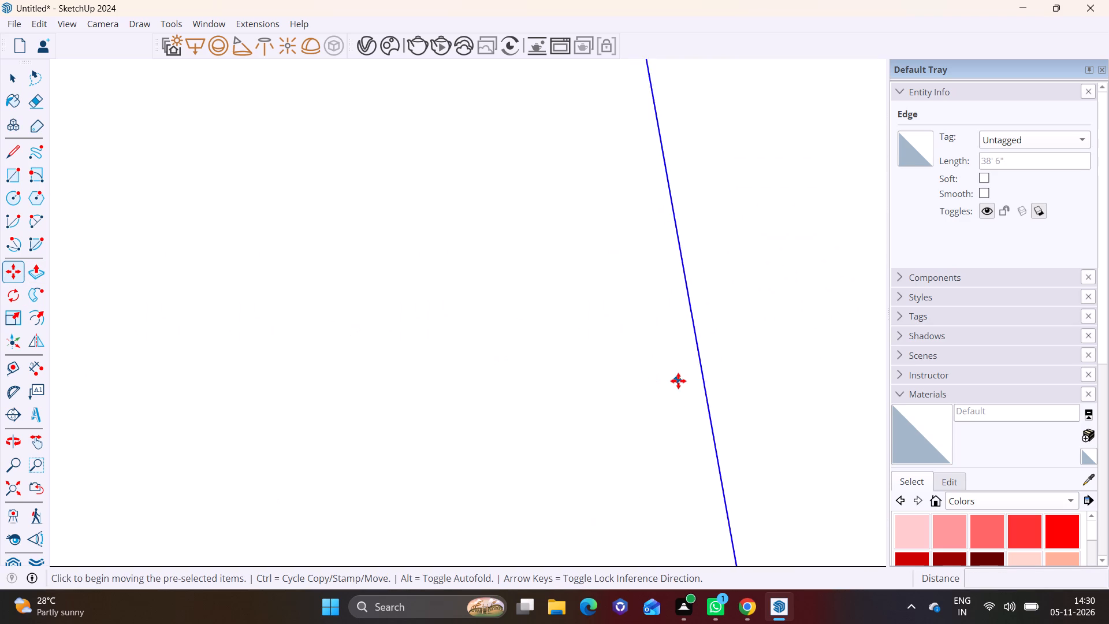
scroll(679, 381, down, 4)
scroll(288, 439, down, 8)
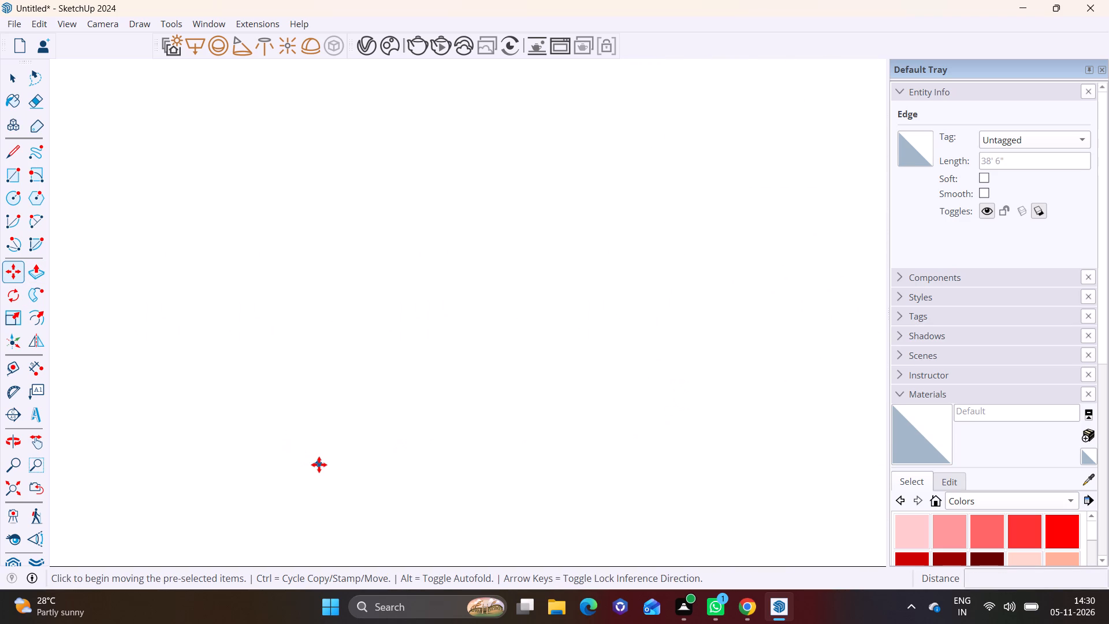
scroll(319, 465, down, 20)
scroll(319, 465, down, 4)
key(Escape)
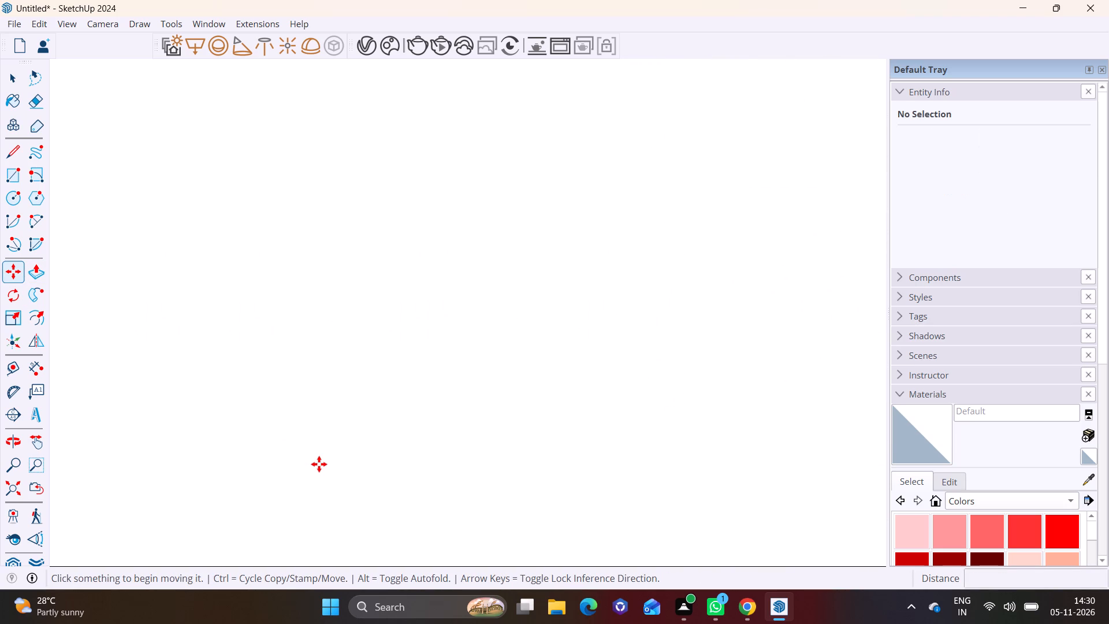
Undo the last widening of the square's outer edge.
key(ctrl+z)
scroll(323, 466, down, 20)
scroll(323, 466, down, 8)
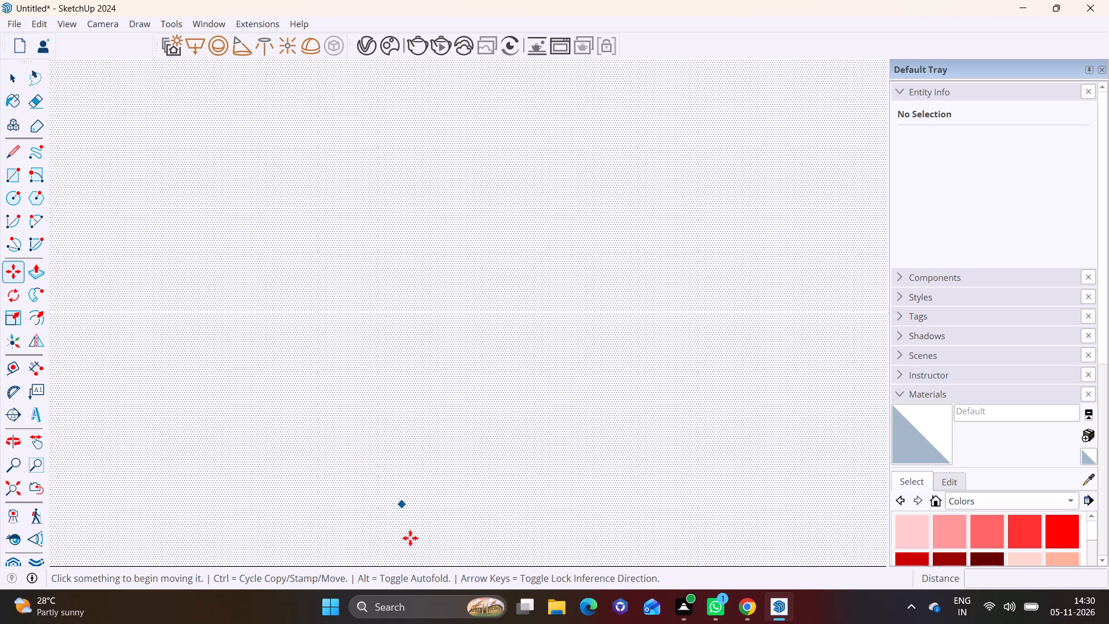
scroll(410, 538, down, 20)
scroll(410, 538, down, 16)
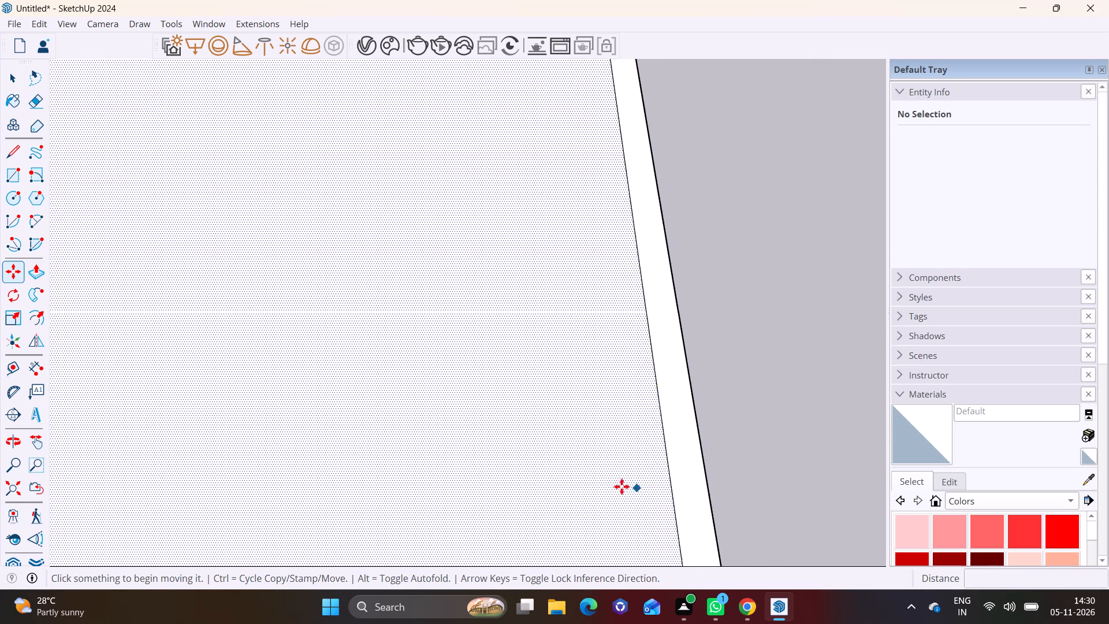
scroll(622, 486, down, 15)
shift+middle_drag(325, 197, 365, 63)
scroll(434, 325, down, 4)
shift+middle_drag(481, 393, 431, 378)
Move the square's outer edge on the red-axis side about 23' outward along the red axis.
key(space)
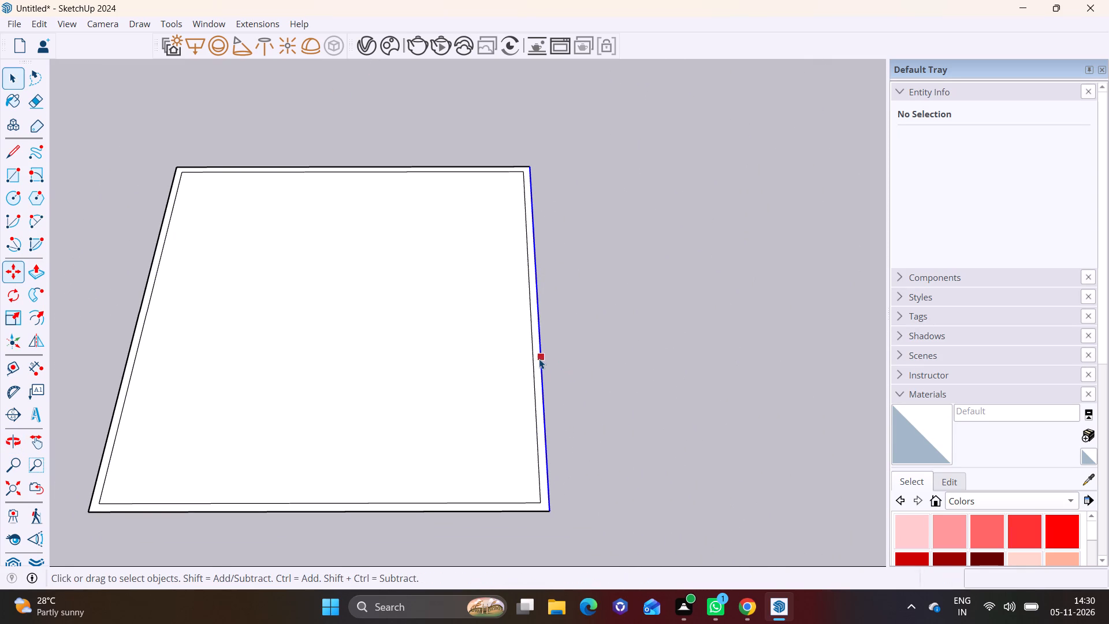
click(541, 350)
click(32, 270)
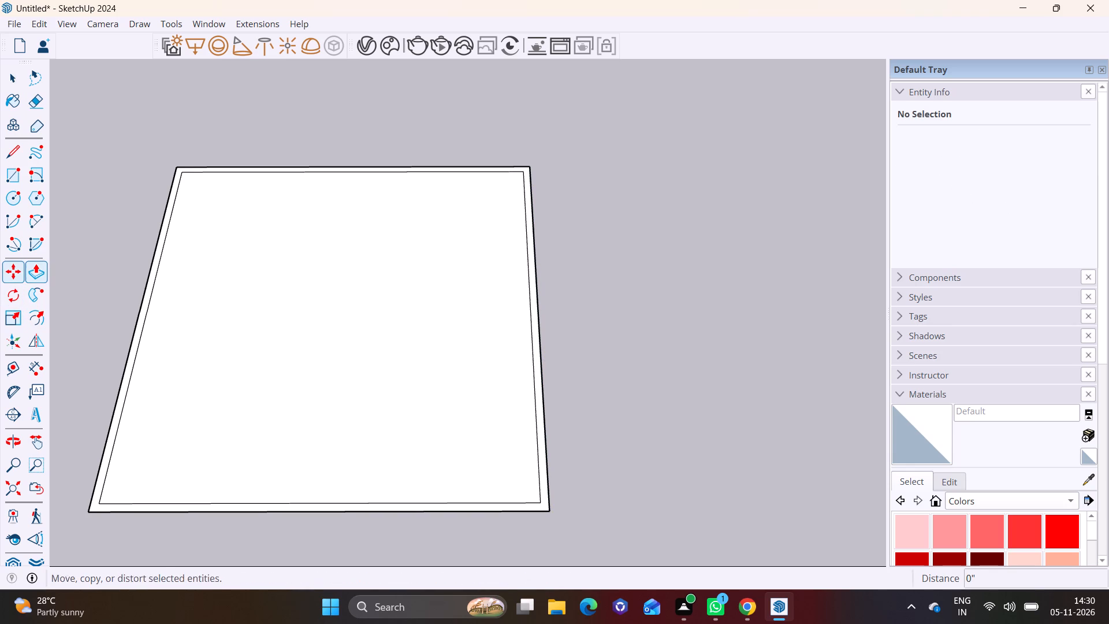
click(7, 271)
click(539, 314)
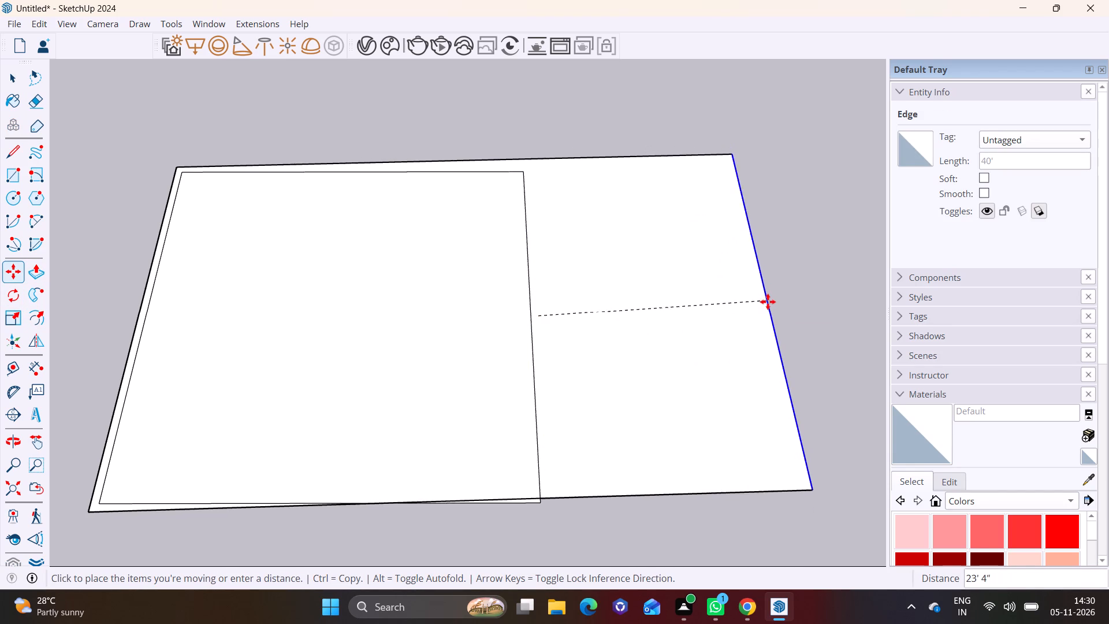
click(768, 311)
key(space)
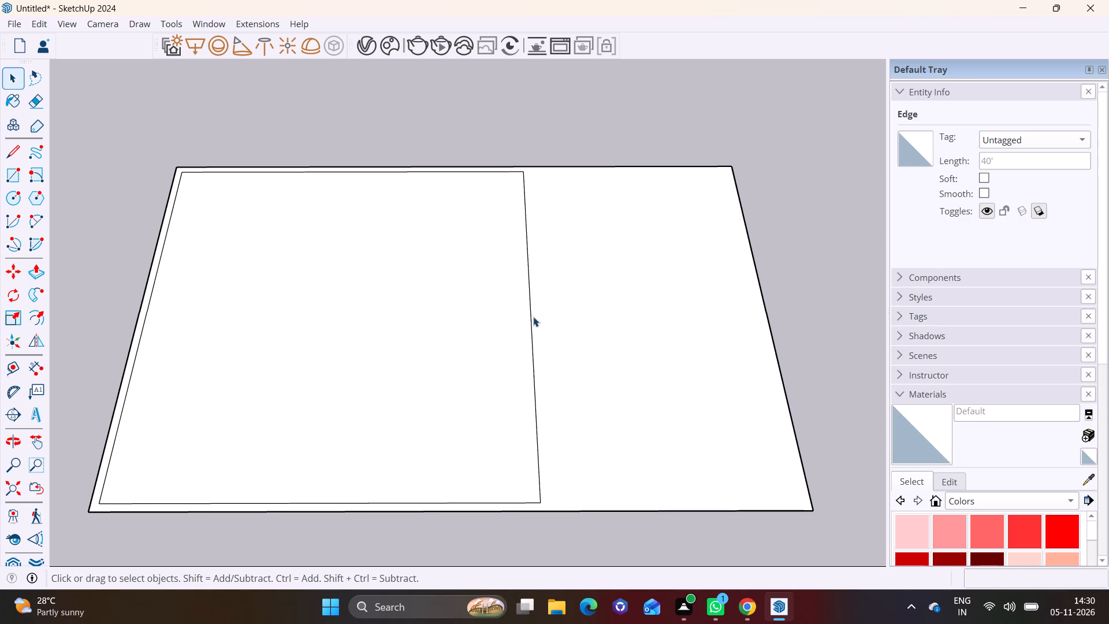
Move the matching inner outline edge 23' along the red axis to restore an even wall border.
click(530, 315)
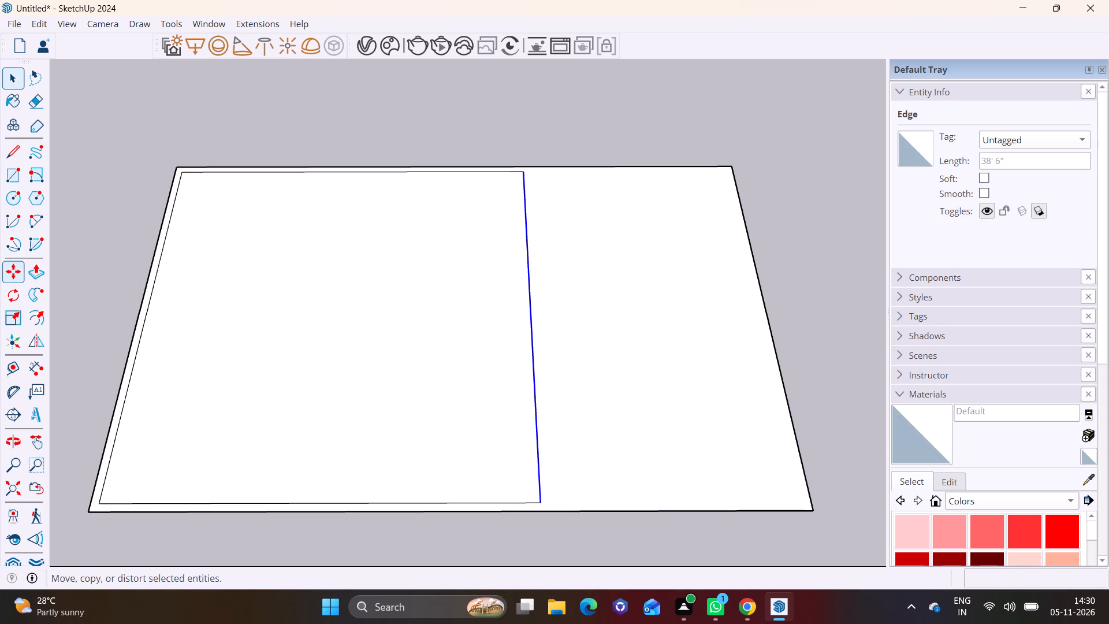
click(10, 275)
click(529, 321)
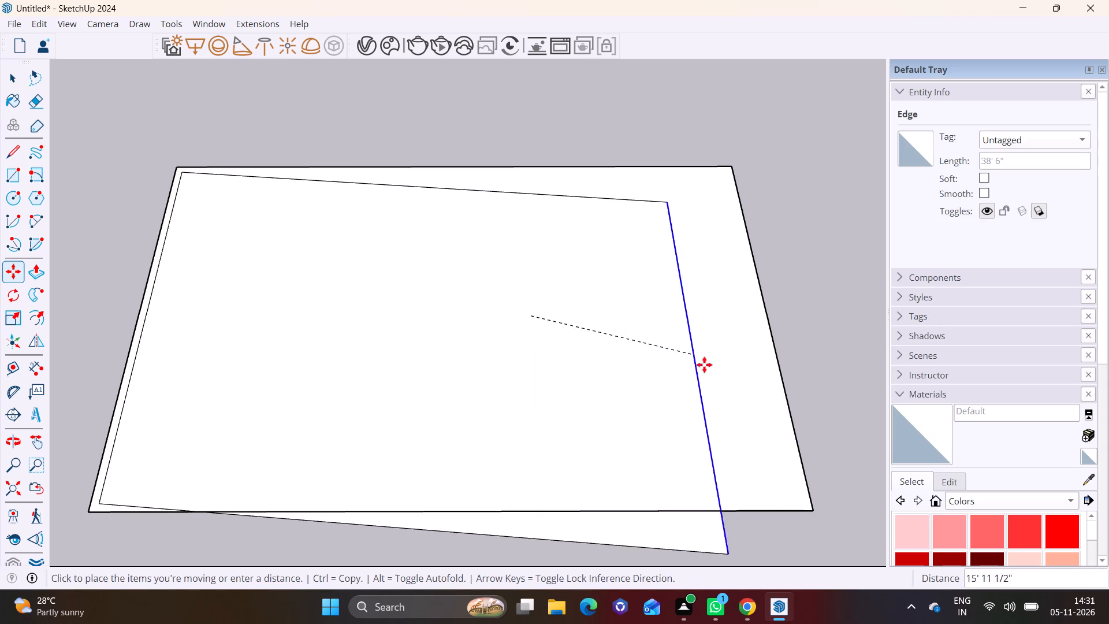
click(761, 318)
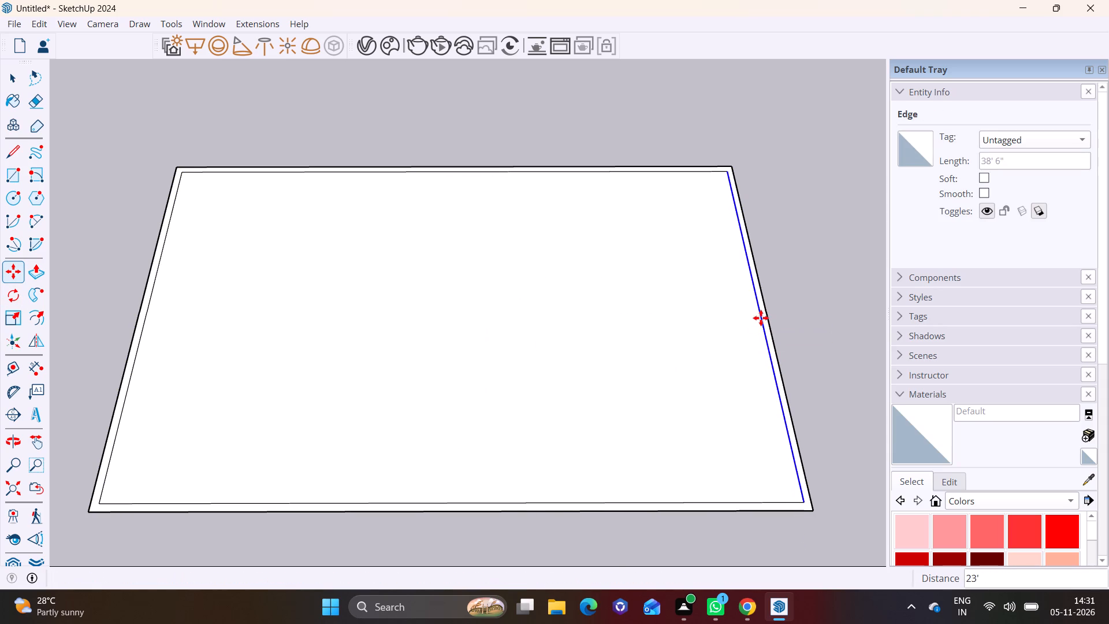
middle_drag(907, 399, 761, 333)
scroll(632, 389, down, 2)
middle_drag(604, 436, 594, 367)
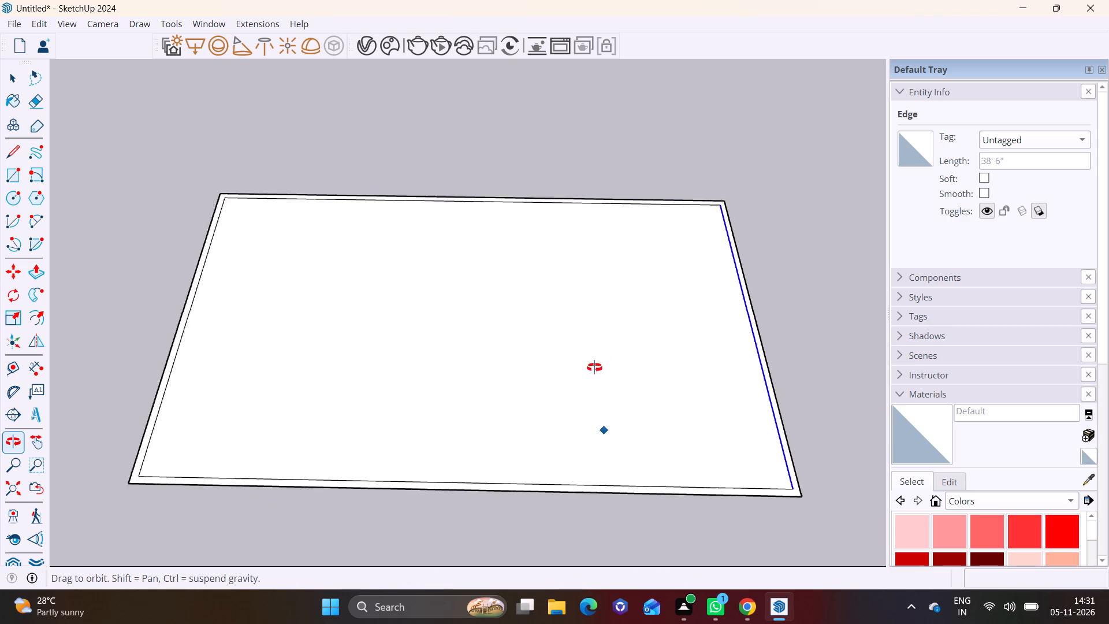
middle_drag(594, 367, 616, 403)
key(space)
Push/Pull the wall border face up 10' to raise the building's perimeter walls.
middle_drag(468, 499, 448, 493)
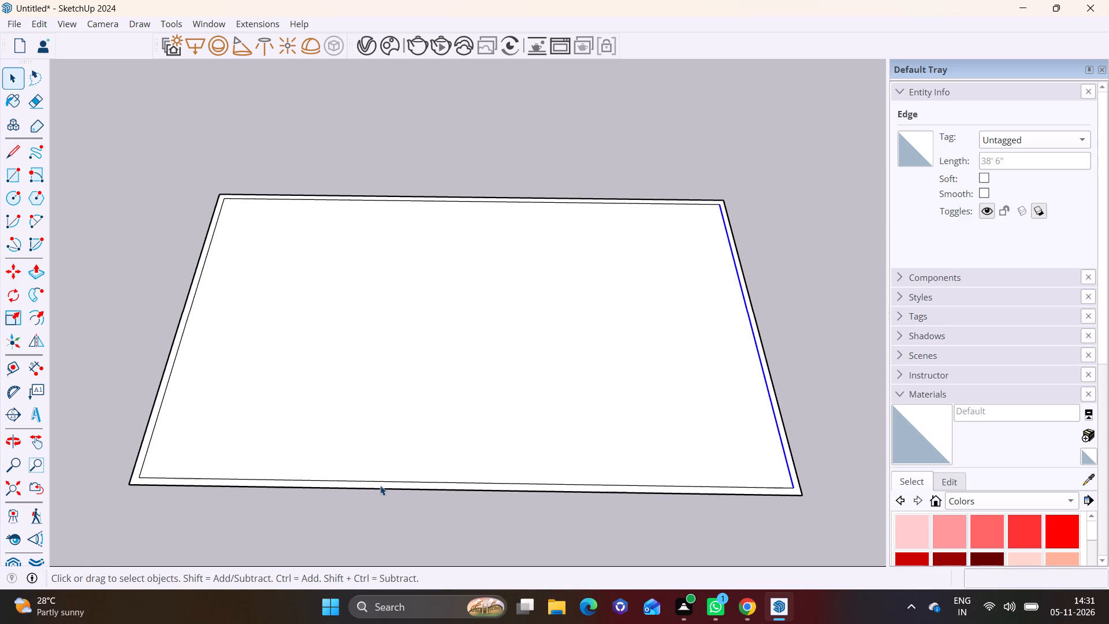
scroll(585, 424, down, 1)
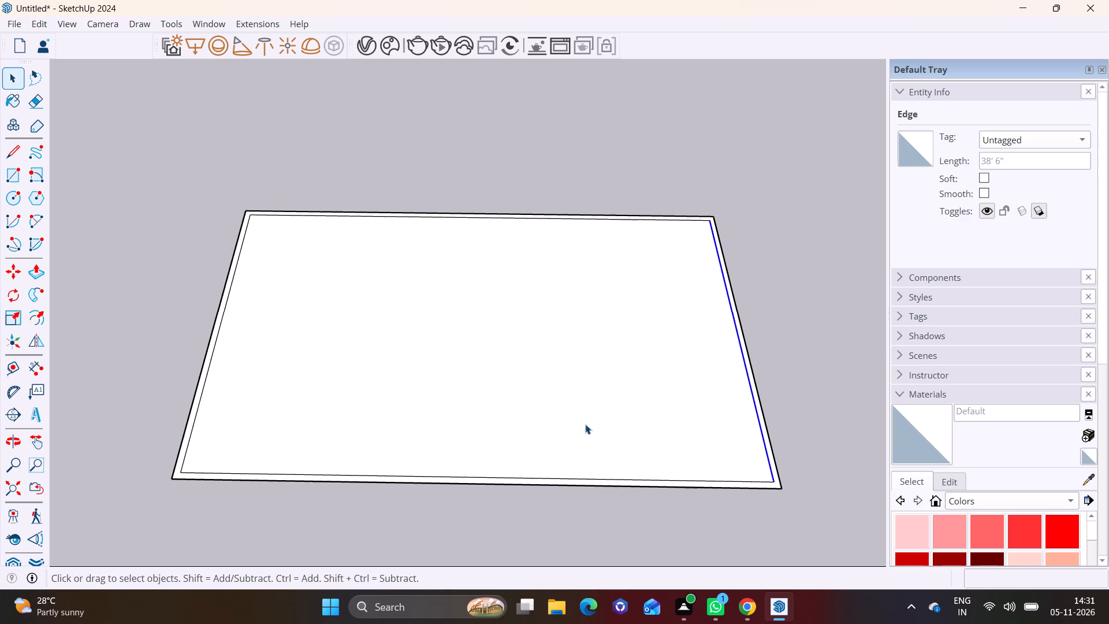
middle_drag(587, 421, 593, 453)
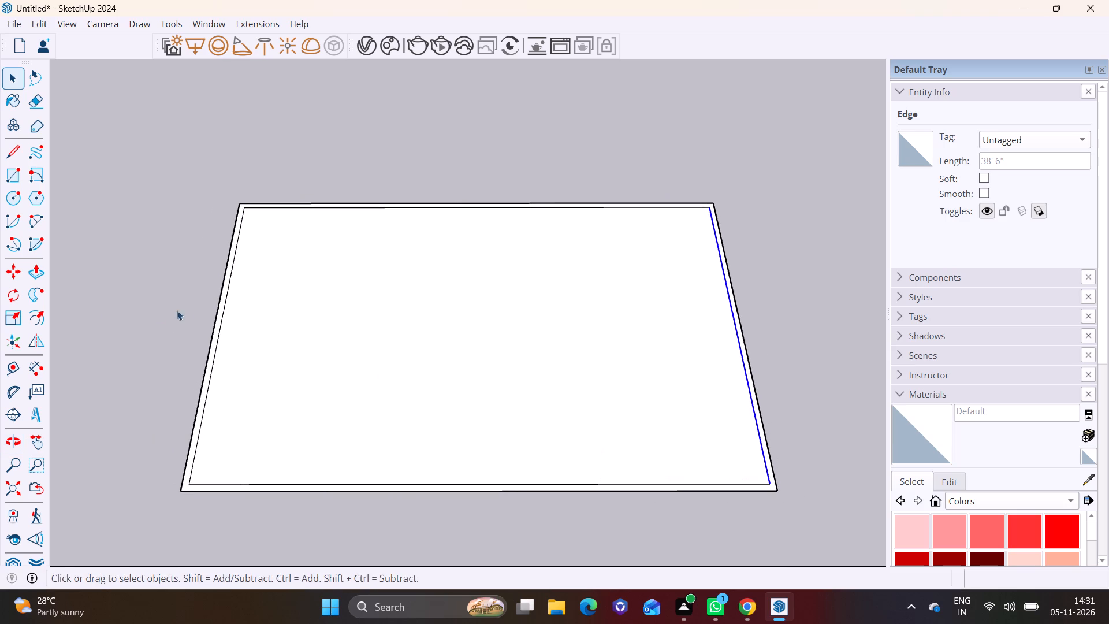
click(41, 268)
click(206, 384)
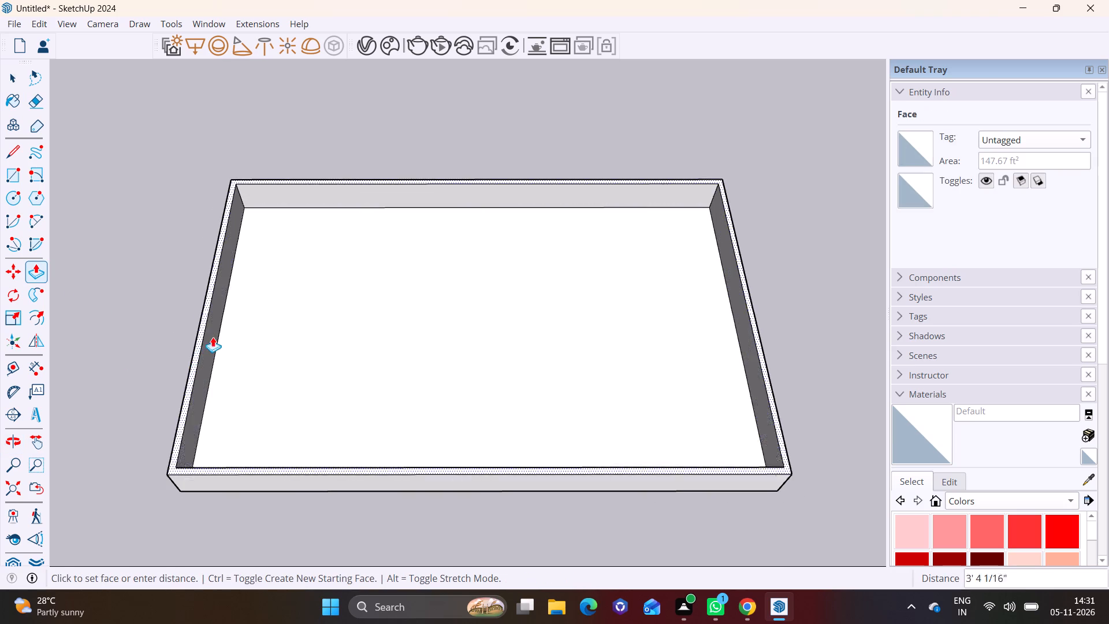
text(10')
key(Return)
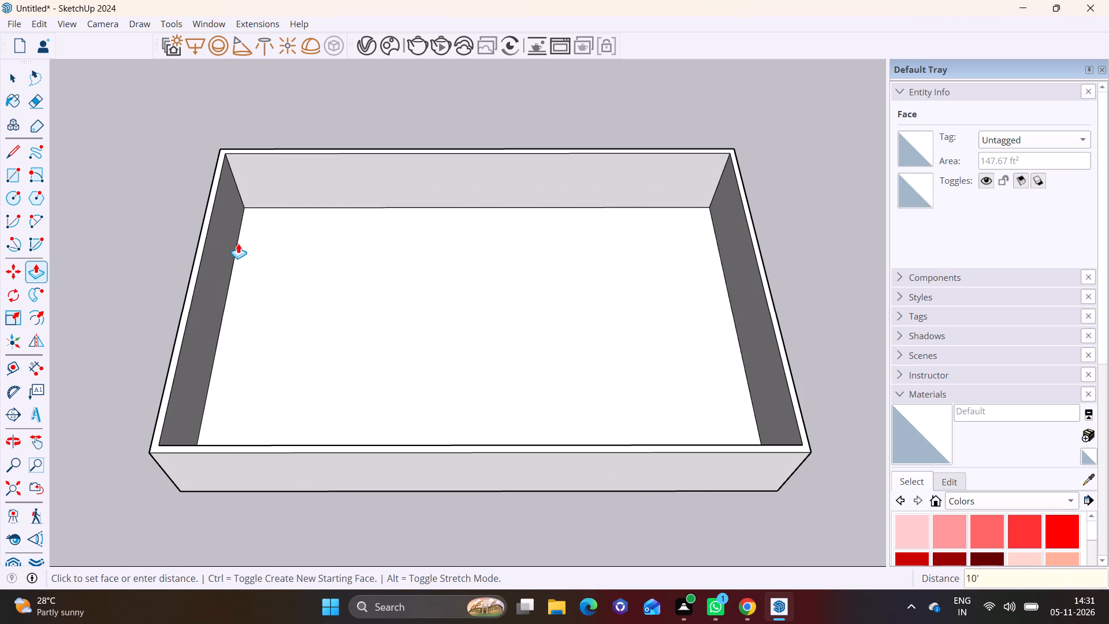
From underneath, draw a rotated rectangle along the far long wall's full bottom edge, extending 1' down the blue axis.
scroll(258, 218, down, 2)
scroll(256, 436, down, 1)
middle_drag(300, 439, 327, 220)
scroll(369, 358, up, 2)
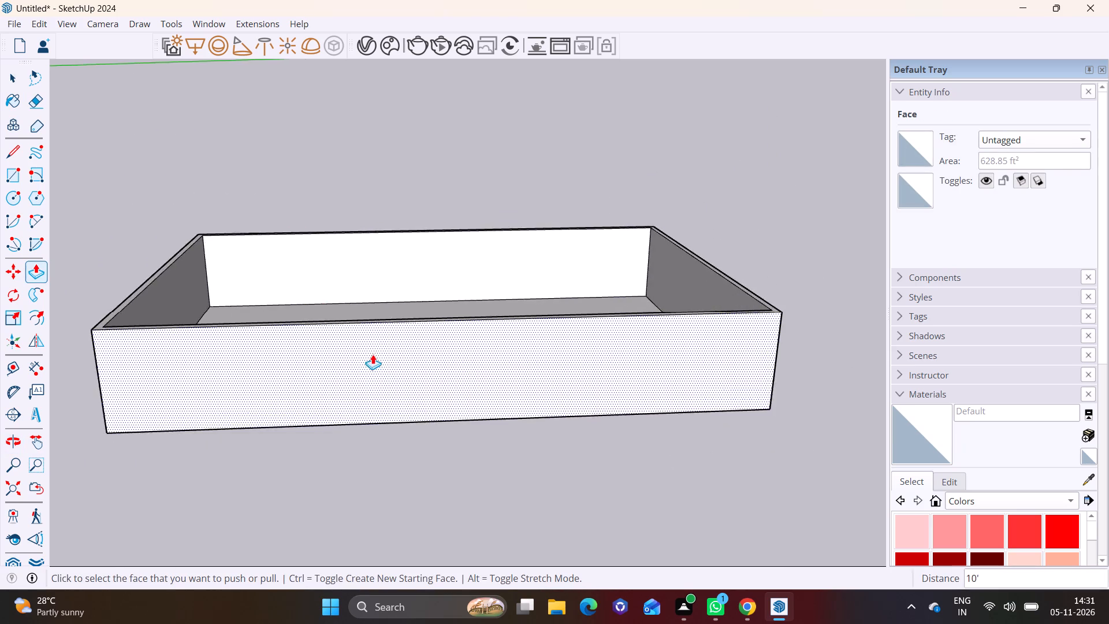
scroll(373, 354, up, 2)
middle_drag(356, 339, 318, 281)
scroll(340, 298, down, 5)
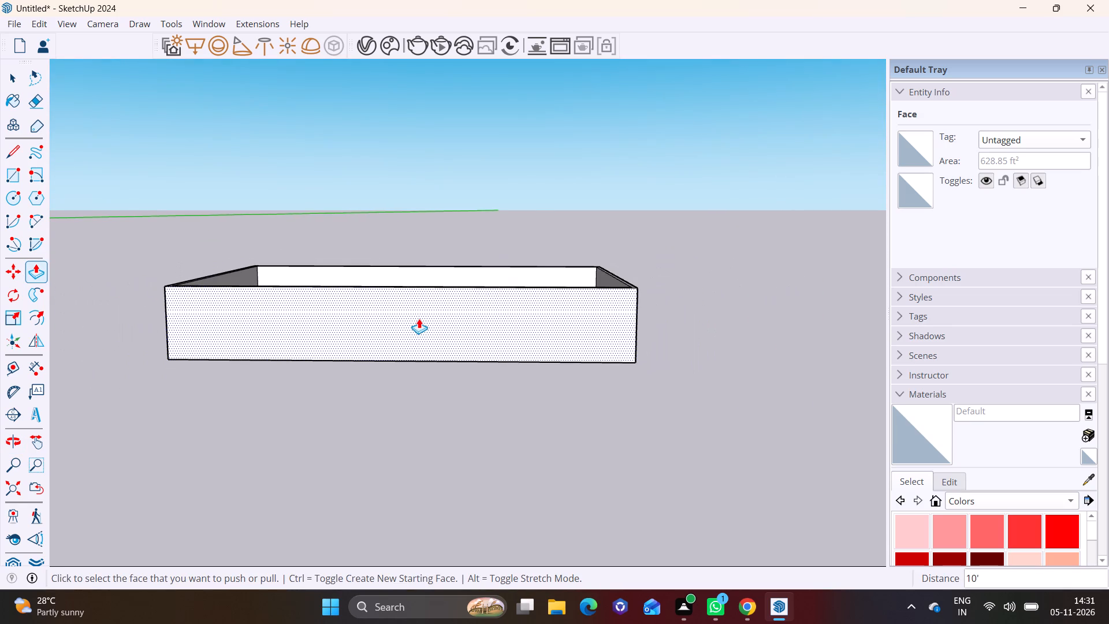
middle_drag(419, 318, 392, 464)
scroll(360, 344, down, 2)
middle_drag(360, 359, 446, 141)
middle_drag(351, 484, 366, 418)
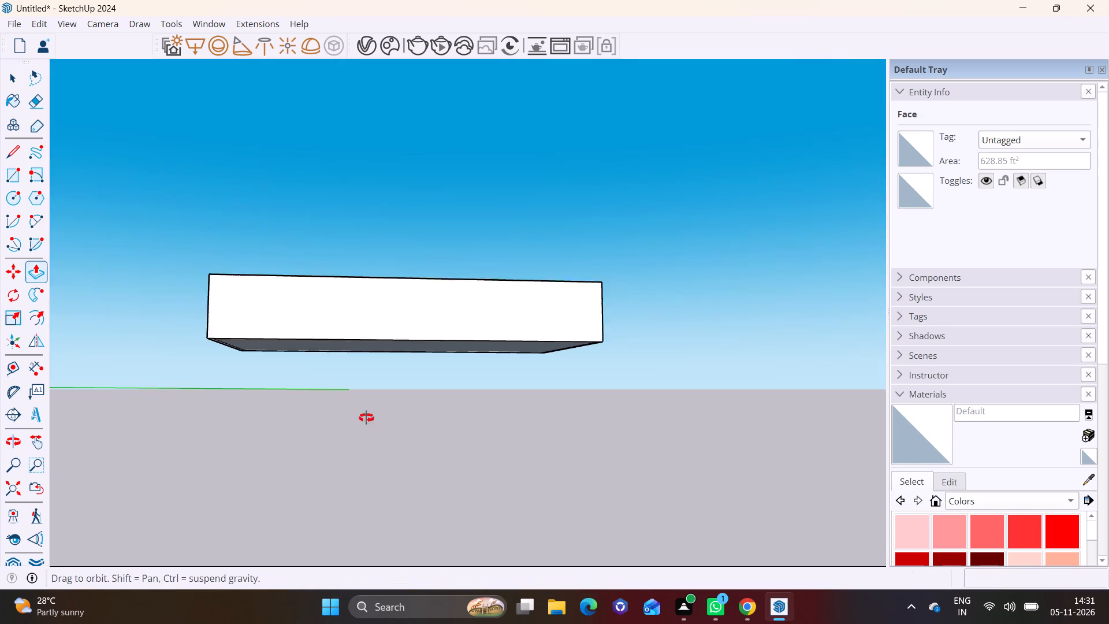
middle_drag(366, 418, 332, 211)
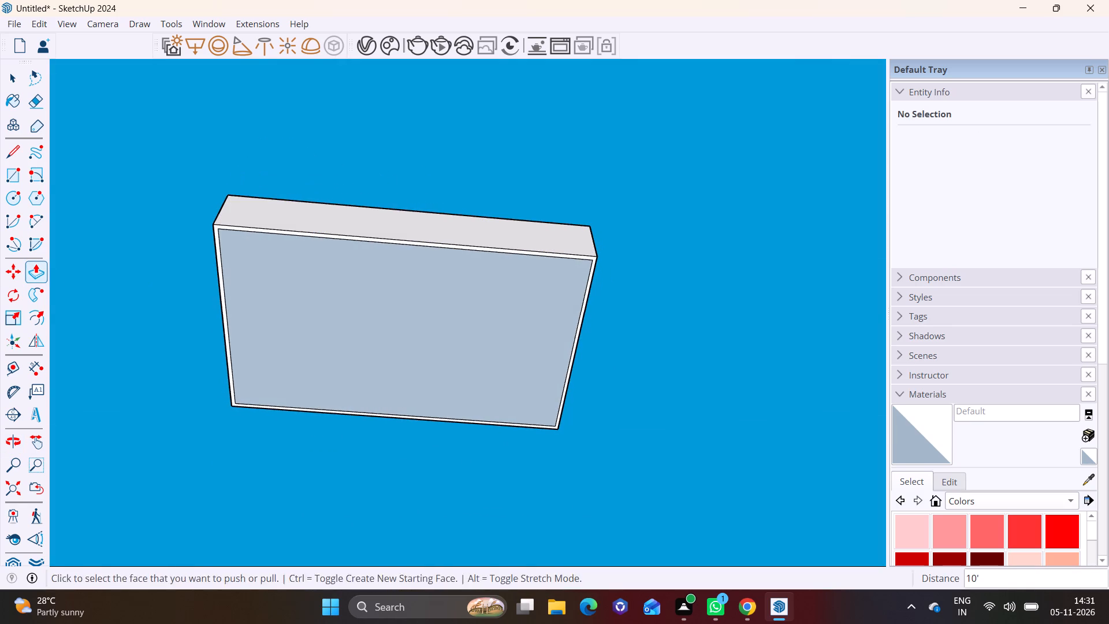
click(37, 177)
scroll(213, 447, up, 5)
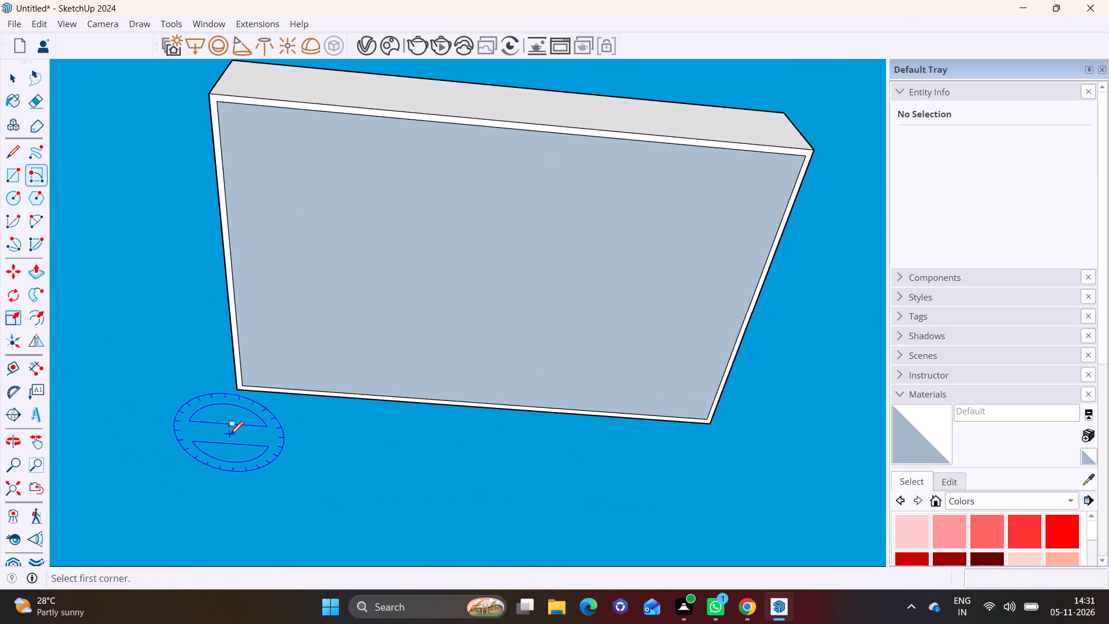
click(237, 388)
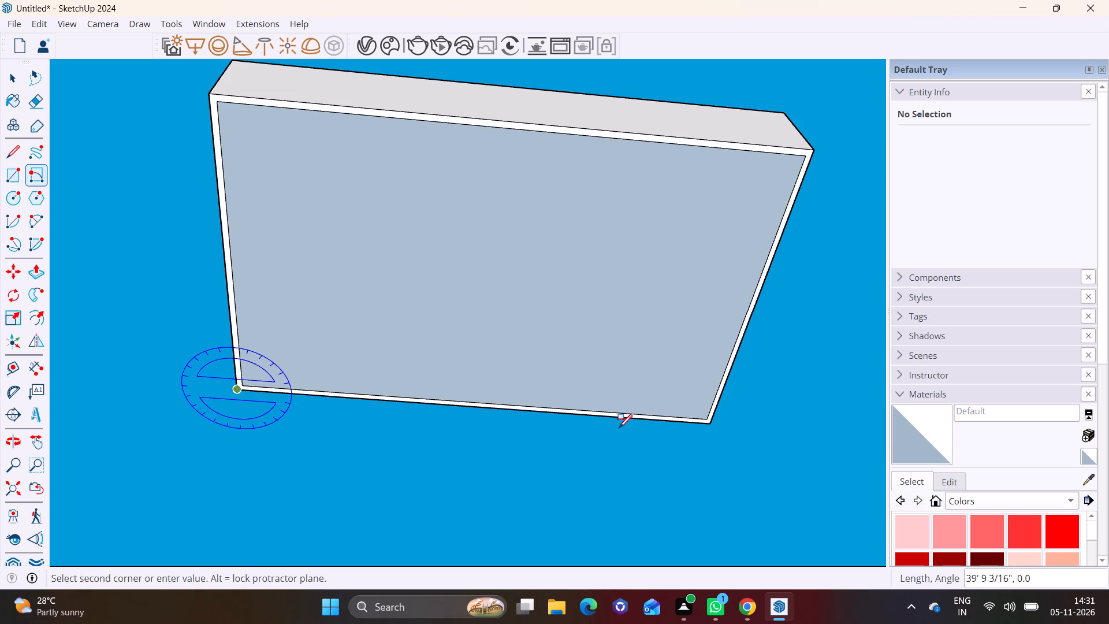
click(713, 425)
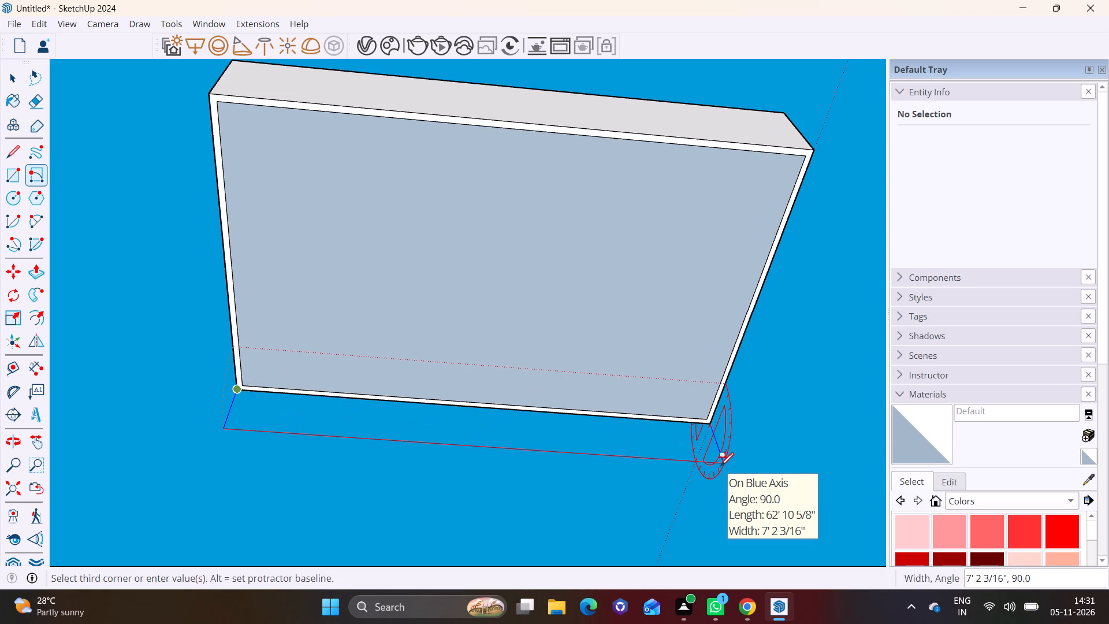
text(1')
key(Return)
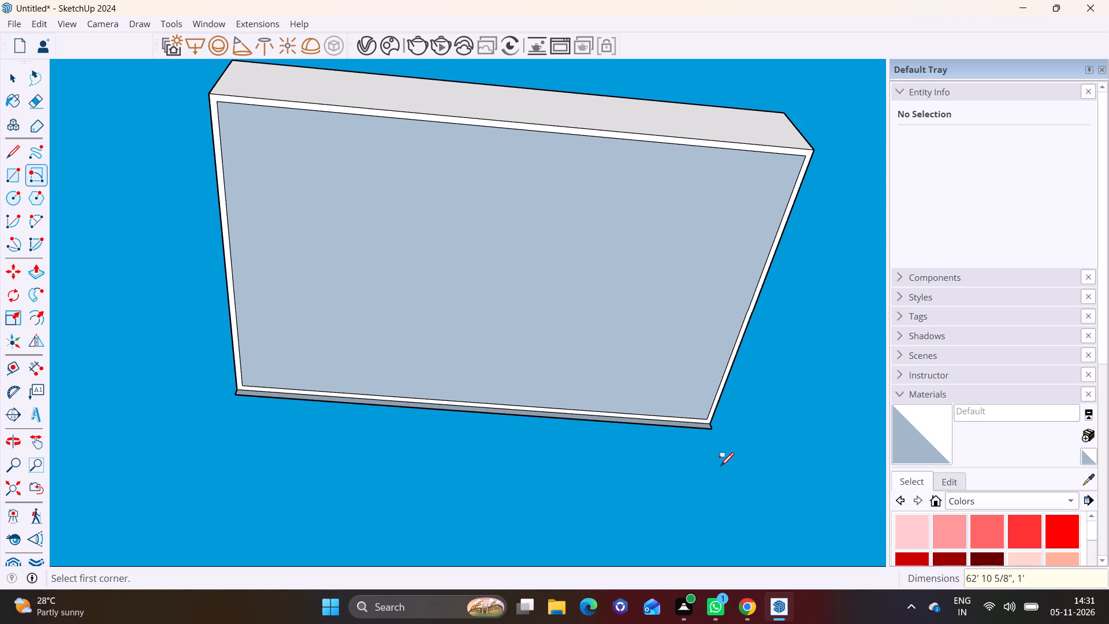
Select the 1' strip face with its edges and make it a group.
click(5, 73)
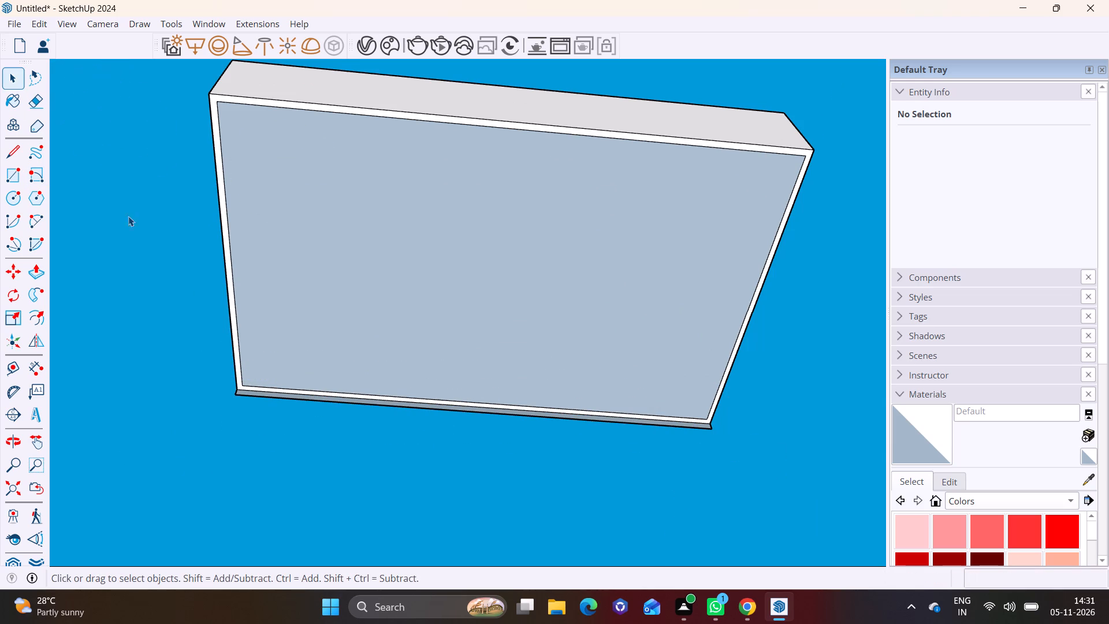
scroll(275, 365, up, 7)
double_click(276, 406)
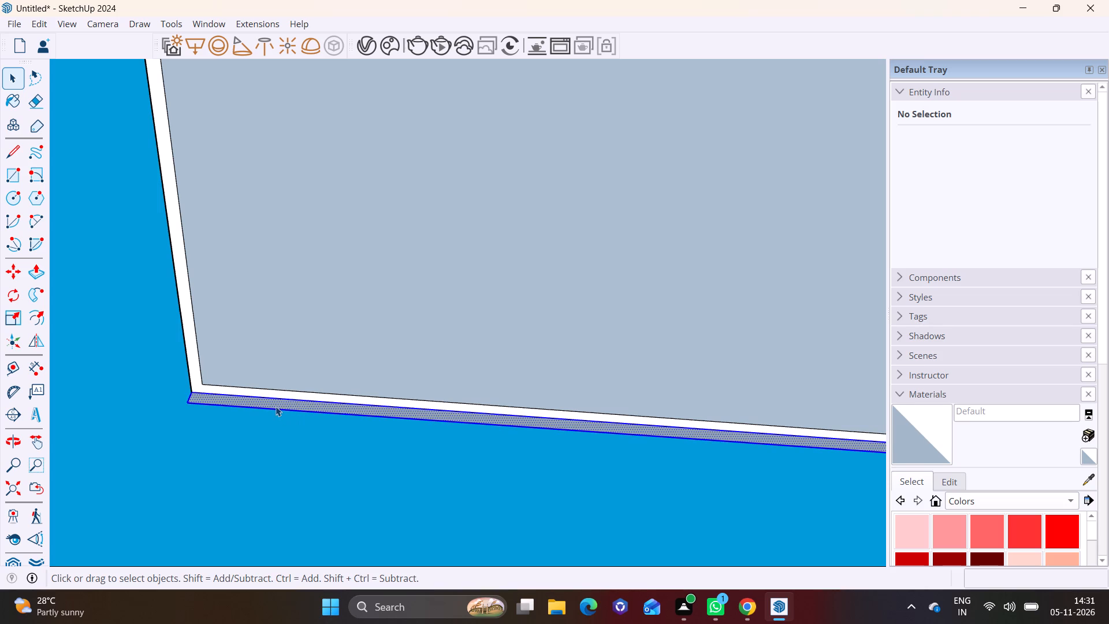
right_click(276, 406)
click(365, 250)
Inside the strip's group, Push/Pull its face 40' across the underside to the opposite wall, forming a base slab.
triple_click(239, 402)
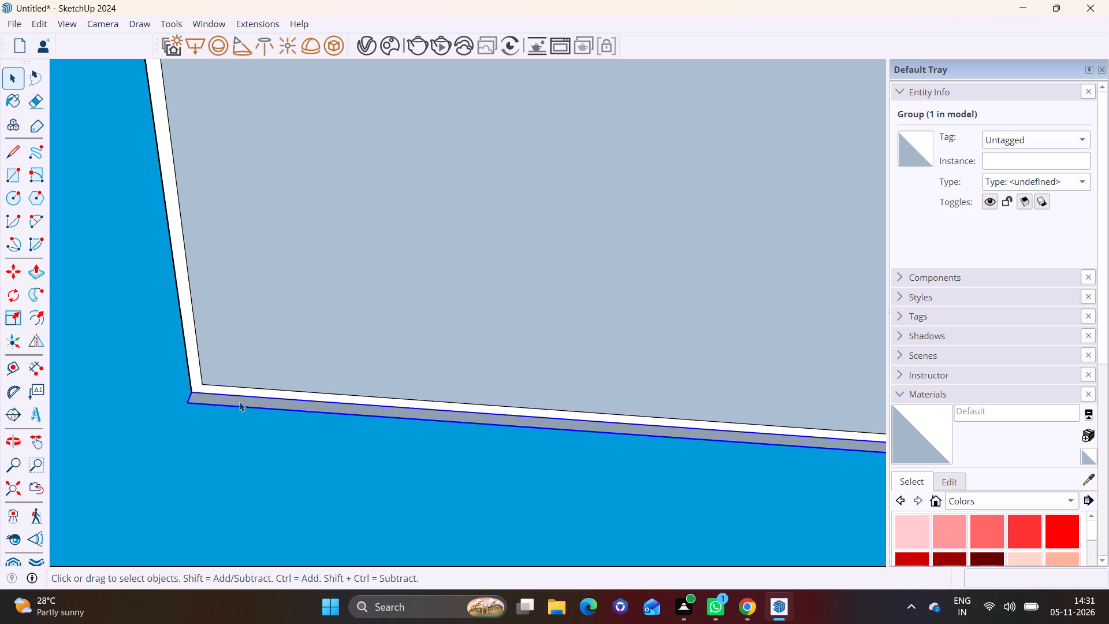
click(42, 272)
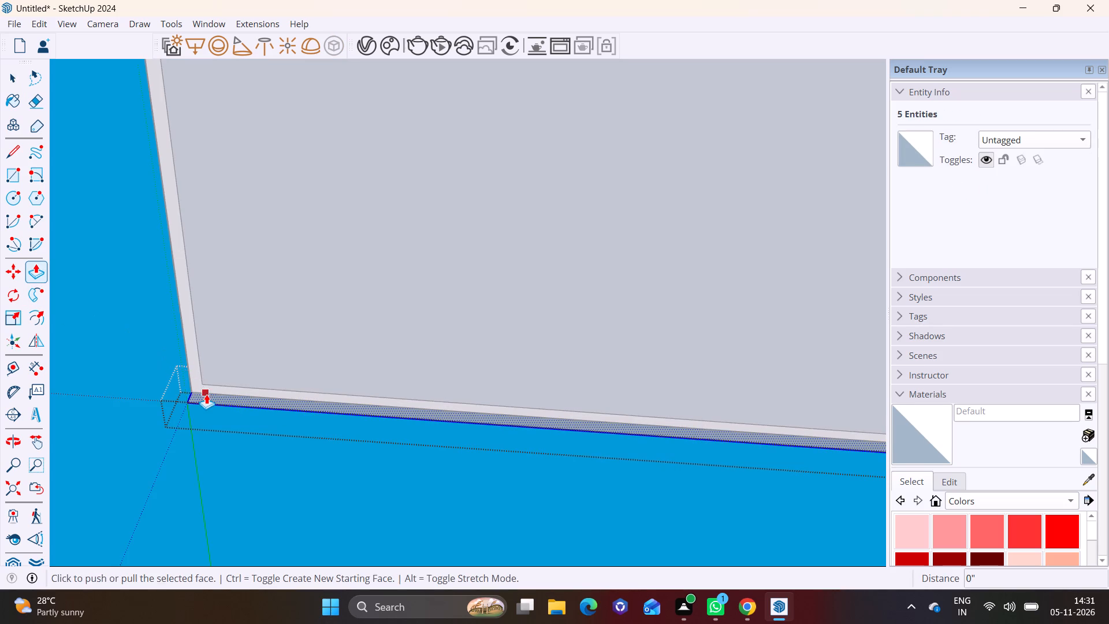
click(207, 394)
scroll(346, 269, down, 9)
middle_drag(384, 142, 321, 359)
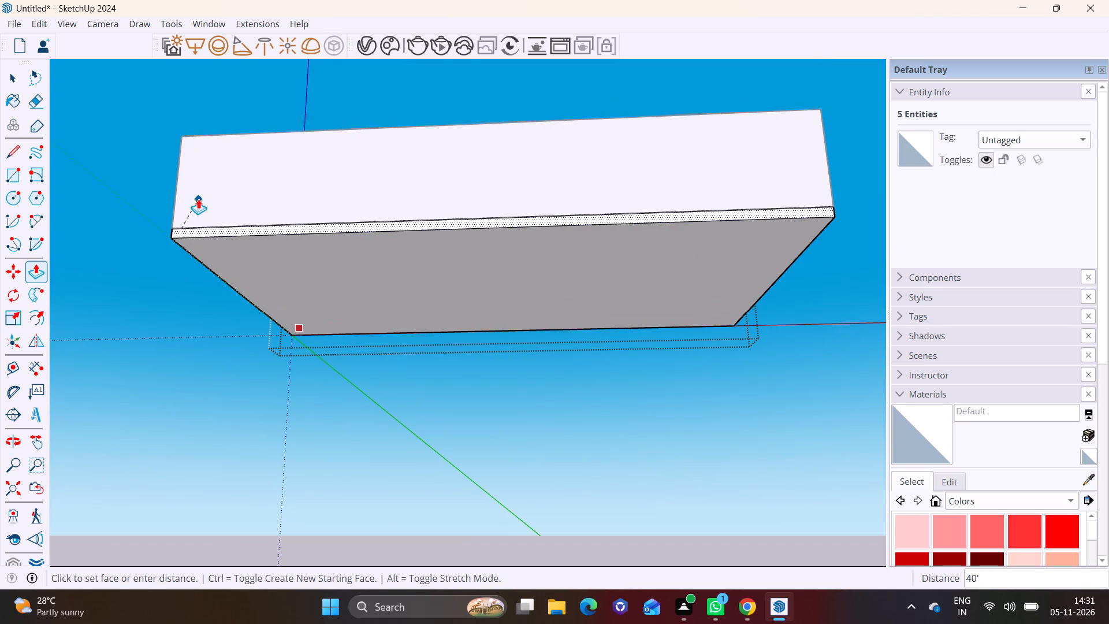
click(194, 183)
key(space)
click(419, 349)
scroll(419, 349, up, 1)
scroll(492, 614, down, 2)
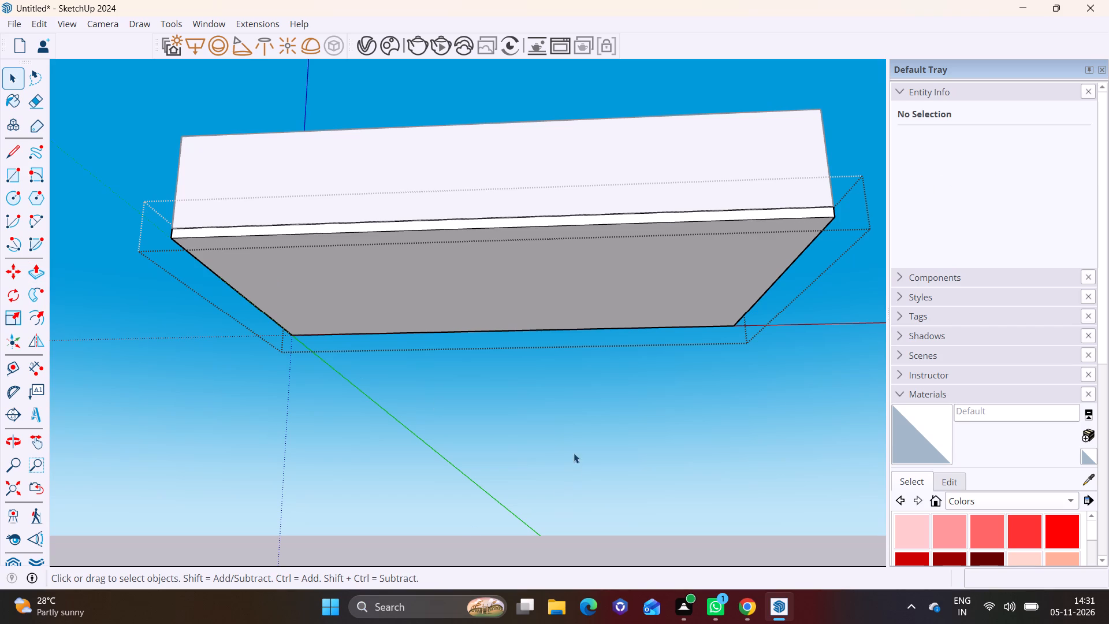
middle_drag(582, 432, 611, 623)
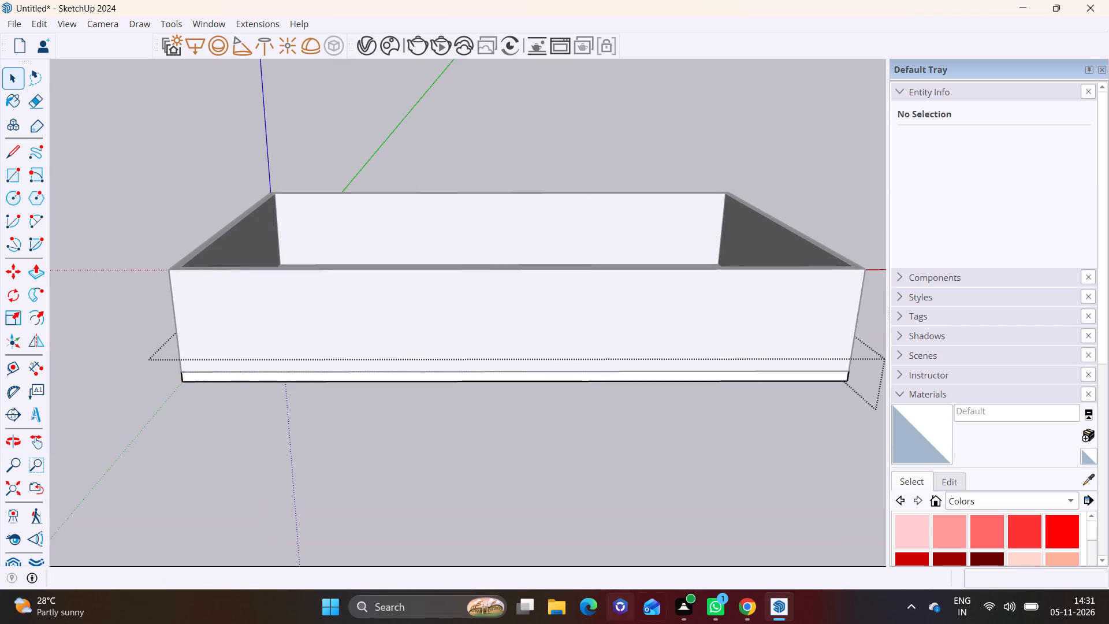
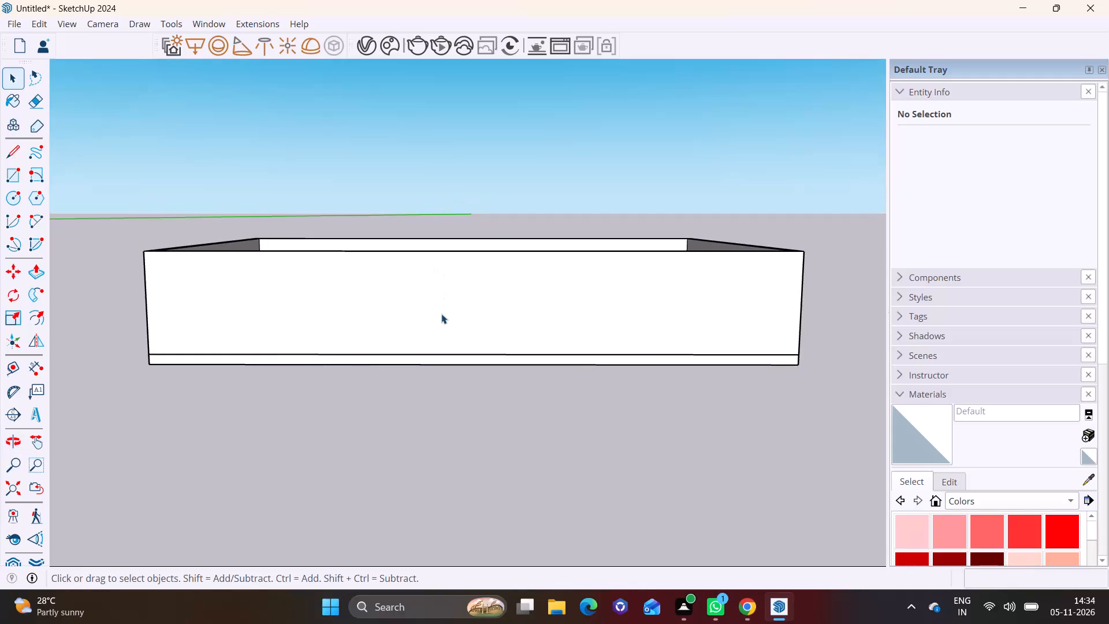
Select all the walls and the base slab and copy them 11' straight up to stack a second storey.
scroll(442, 314, down, 6)
scroll(321, 243, down, 1)
middle_drag(331, 257, 340, 377)
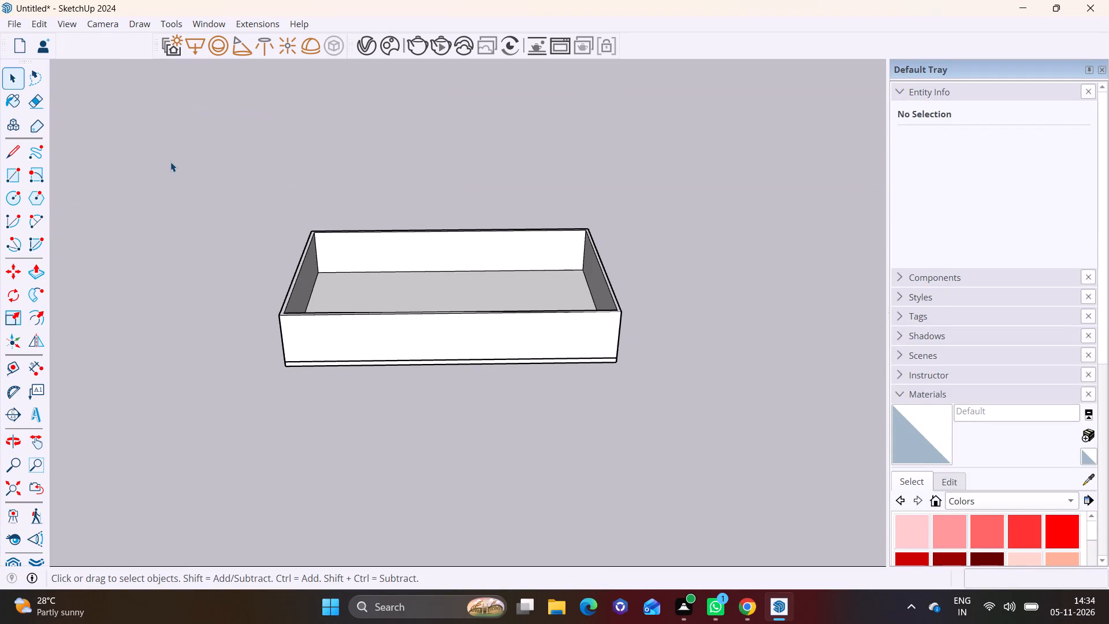
click(170, 162)
drag(195, 158, 742, 431)
scroll(655, 432, up, 2)
key(m)
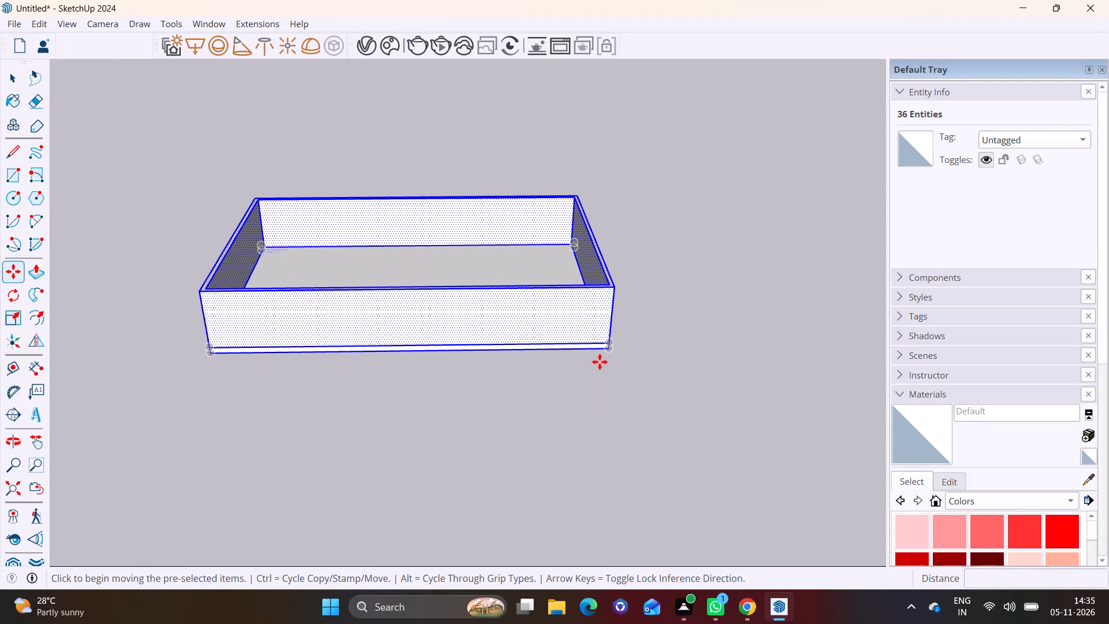
shift+middle_drag(589, 360, 576, 452)
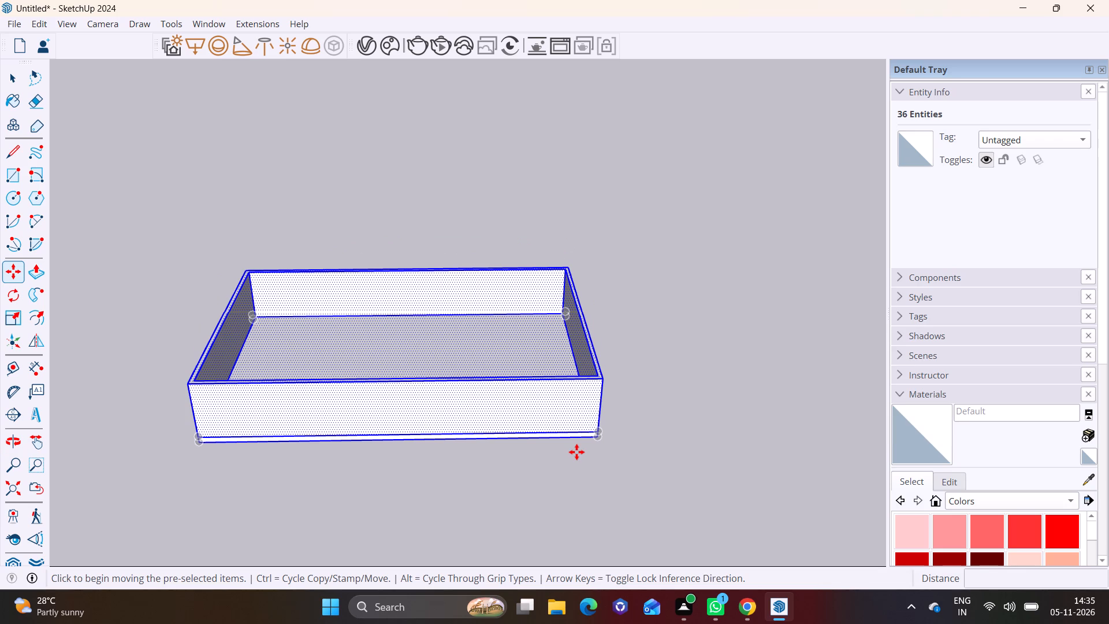
middle_drag(601, 423, 608, 333)
scroll(609, 442, up, 3)
click(604, 410)
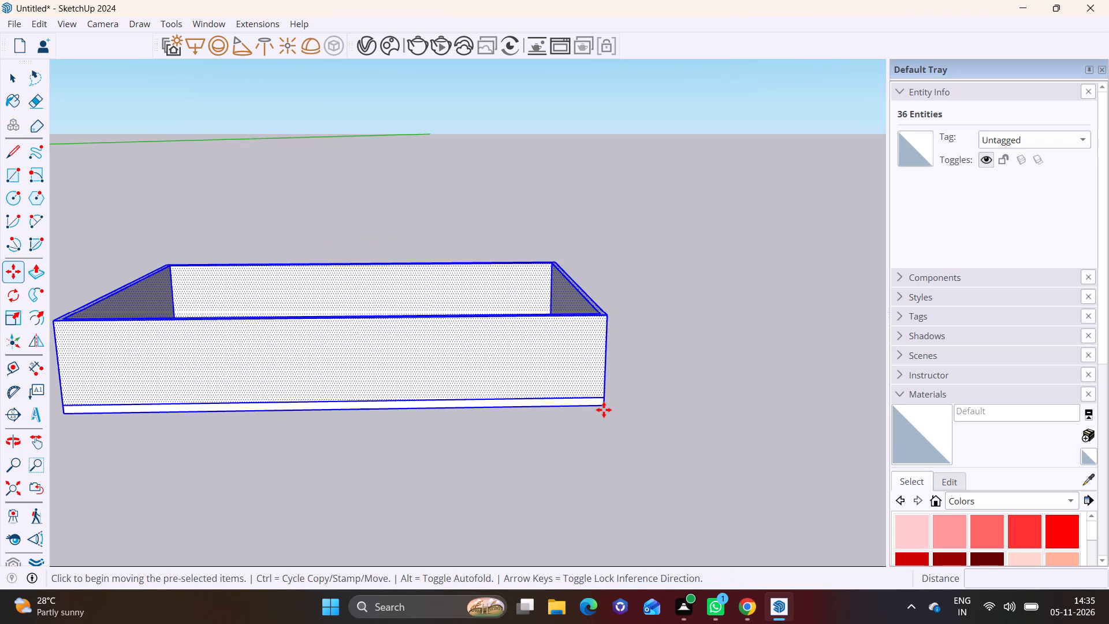
click(609, 317)
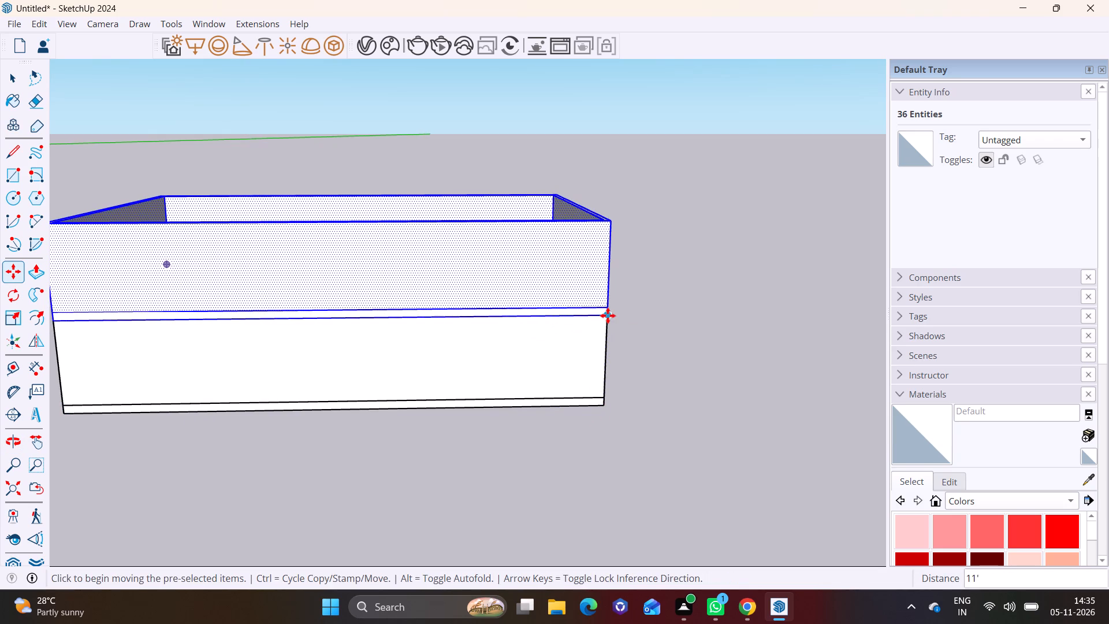
Copy the selected storey another 11' straight up to stack a third storey, and clear the selection.
click(608, 315)
click(612, 221)
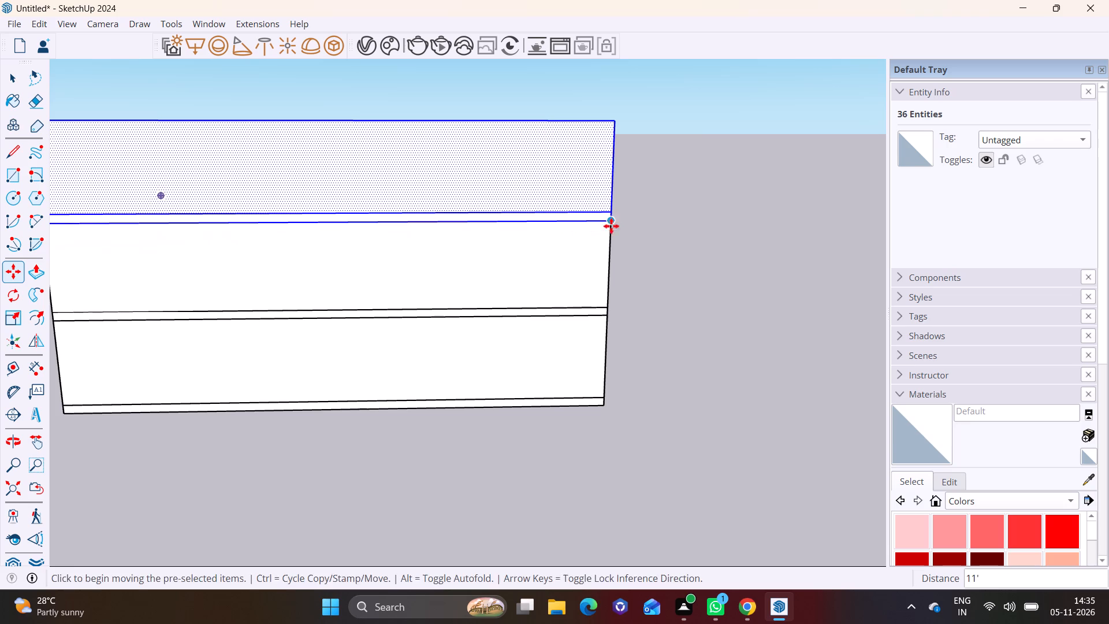
scroll(627, 255, right, 2)
key(space)
click(663, 292)
Draw a rotated rectangle along the full outer top edge of the top storey's far long wall, rising 1' on the blue axis.
scroll(622, 317, down, 4)
shift+middle_drag(373, 289, 401, 358)
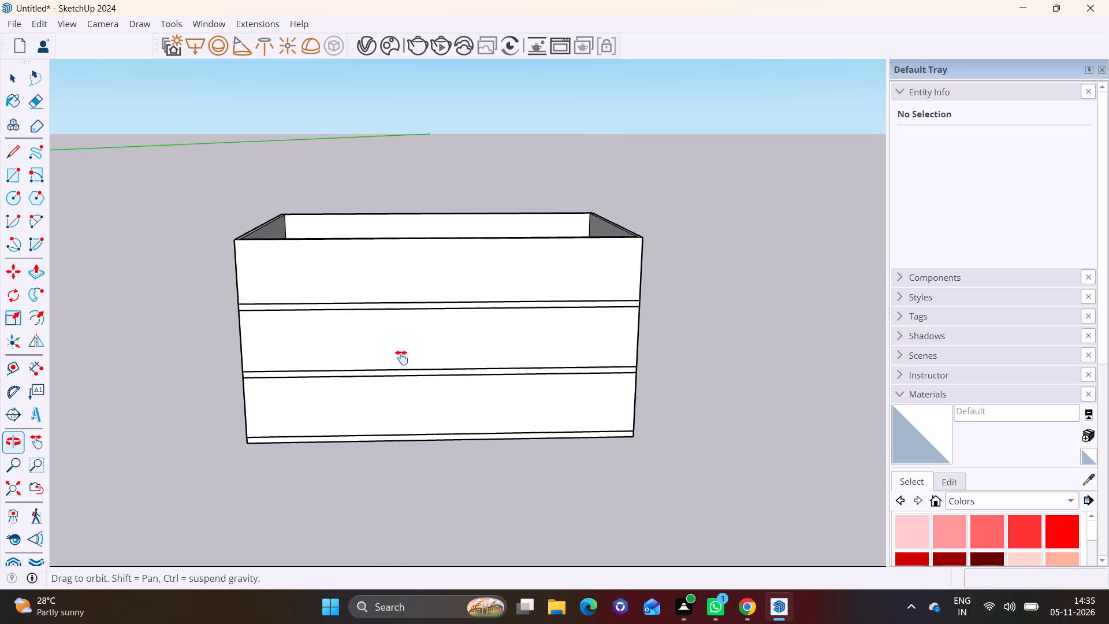
shift+middle_drag(401, 358, 404, 366)
middle_drag(405, 342, 400, 499)
click(38, 177)
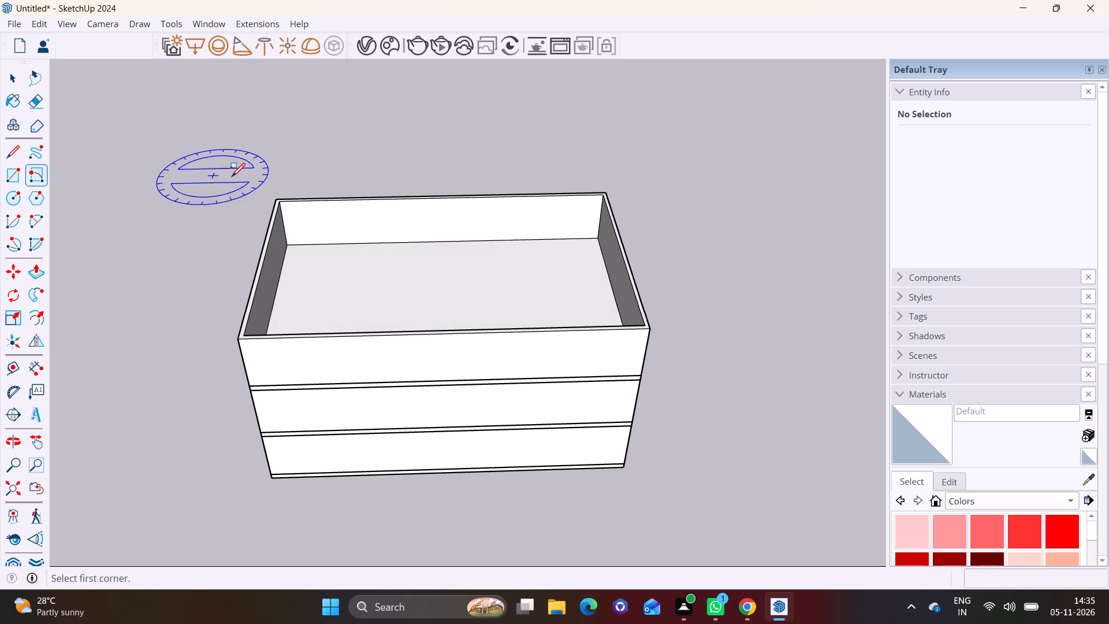
scroll(232, 176, up, 2)
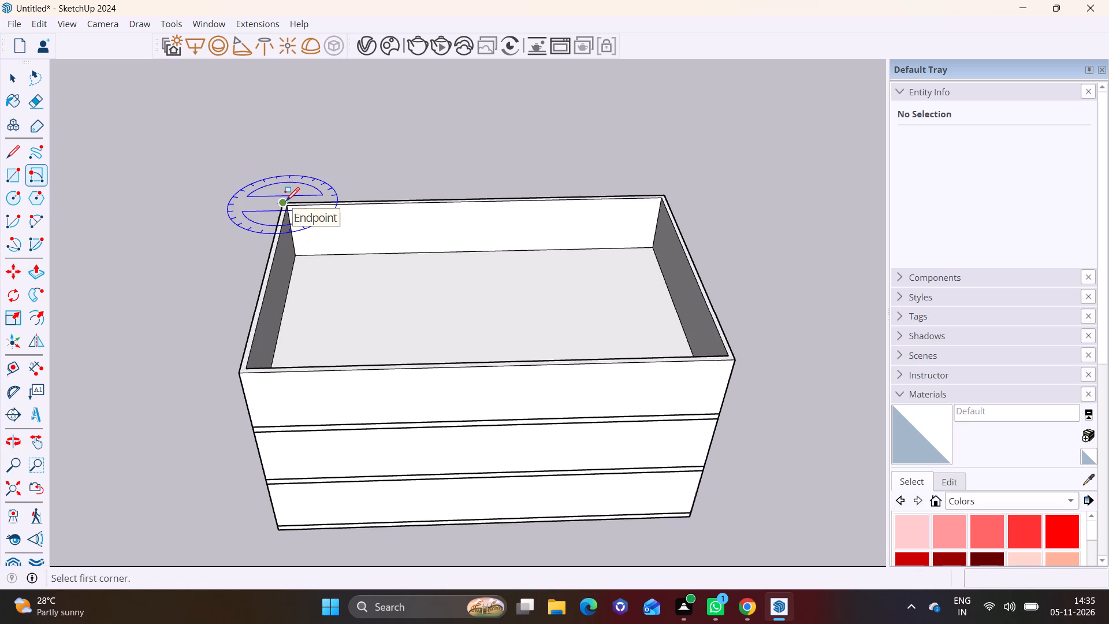
click(285, 200)
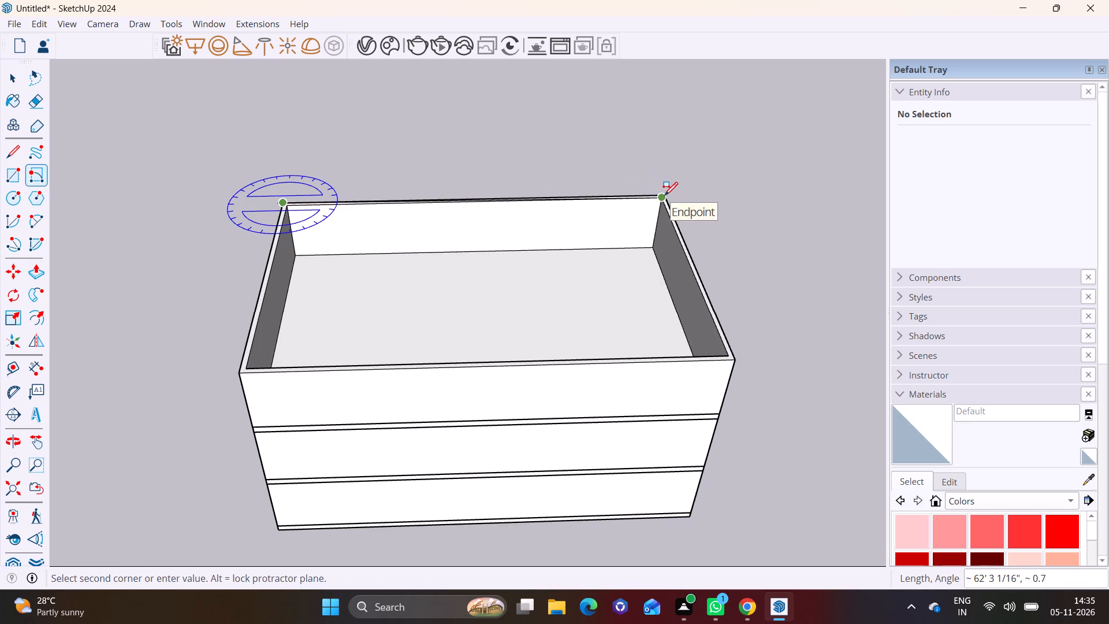
click(665, 194)
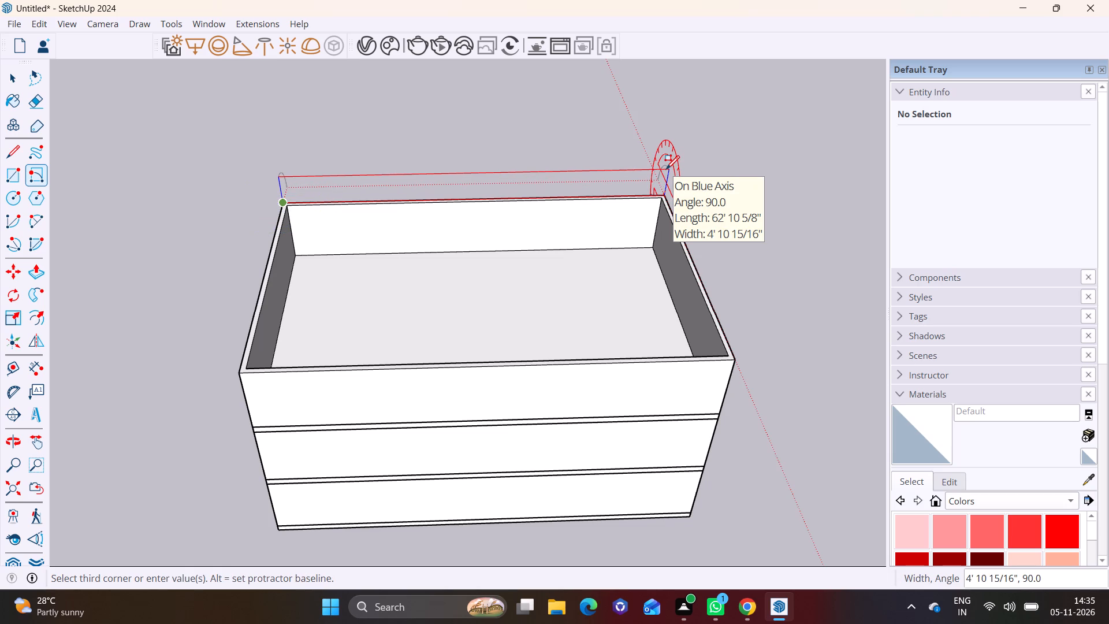
text(1')
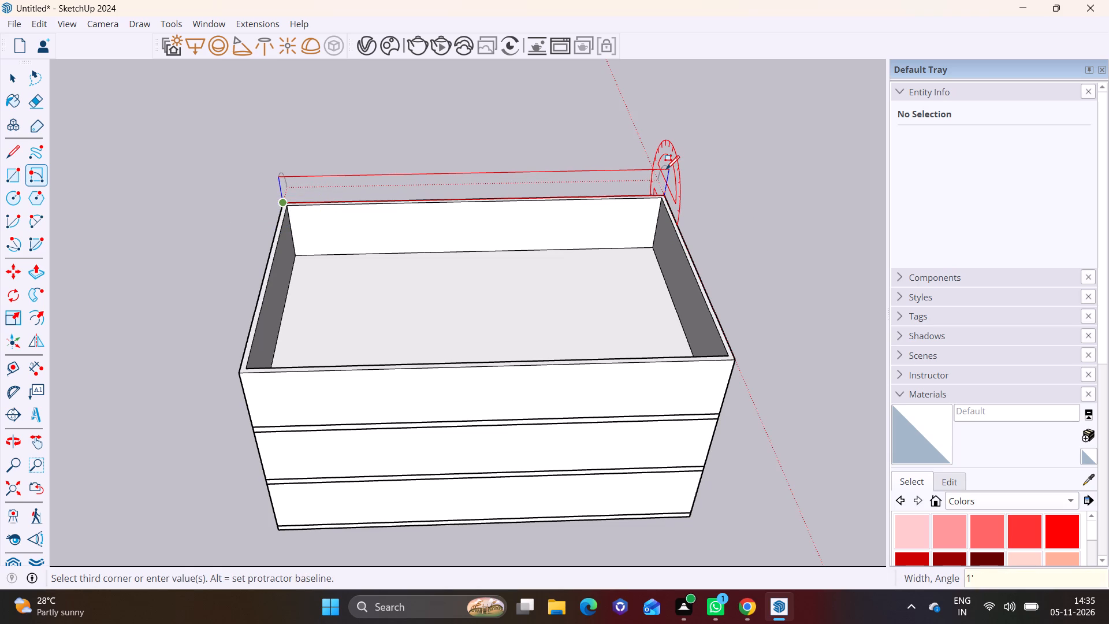
key(Return)
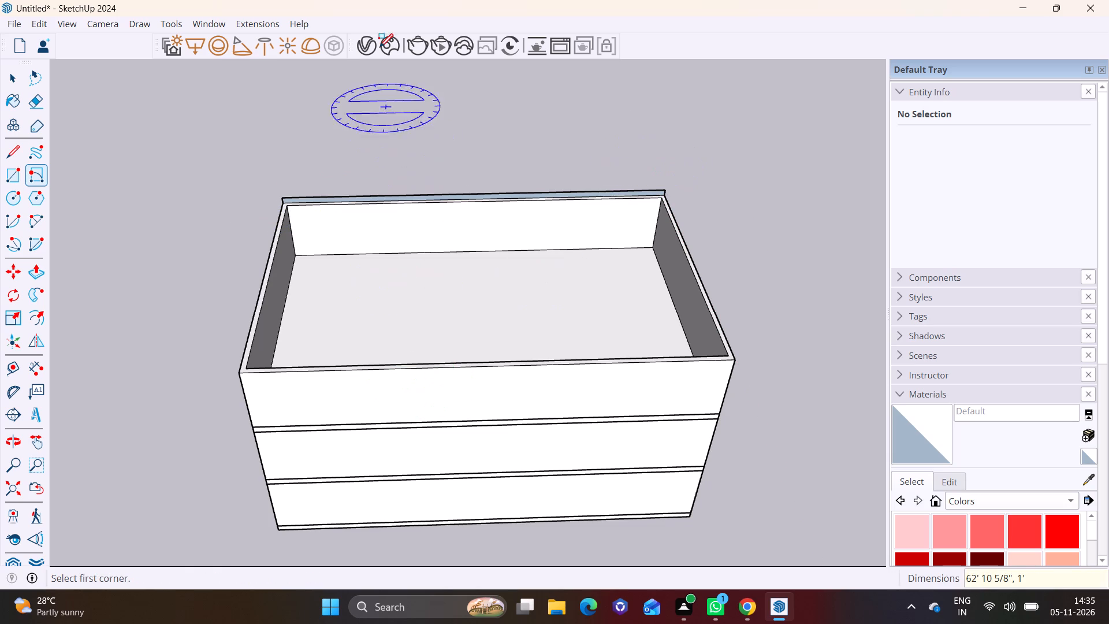
Select the 1' strip face on the top storey with its edges and make it a group.
click(13, 80)
scroll(544, 234, up, 4)
double_click(471, 172)
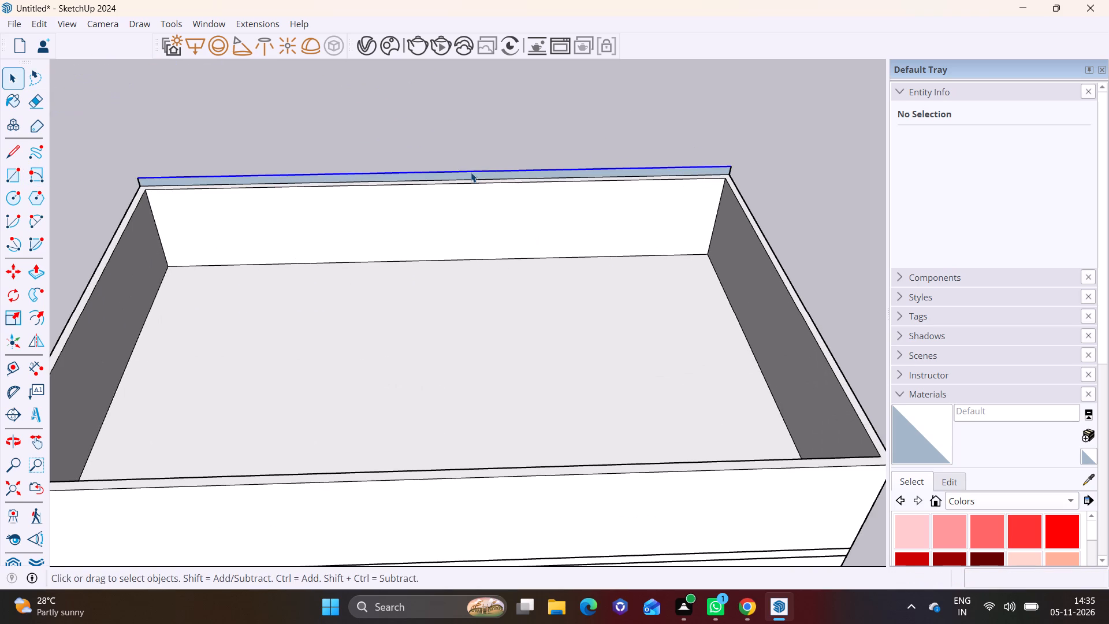
double_click(467, 177)
right_click(467, 177)
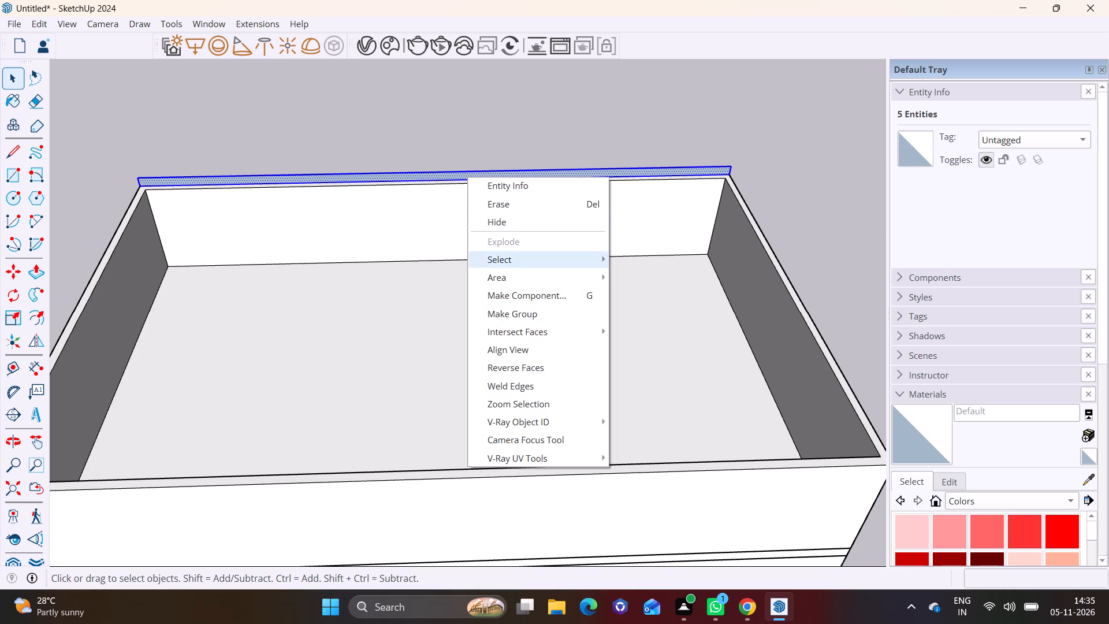
click(531, 315)
Inside the strip's group, Push/Pull its face 40' to the opposite wall to form a roof slab, and leave the group.
triple_click(436, 174)
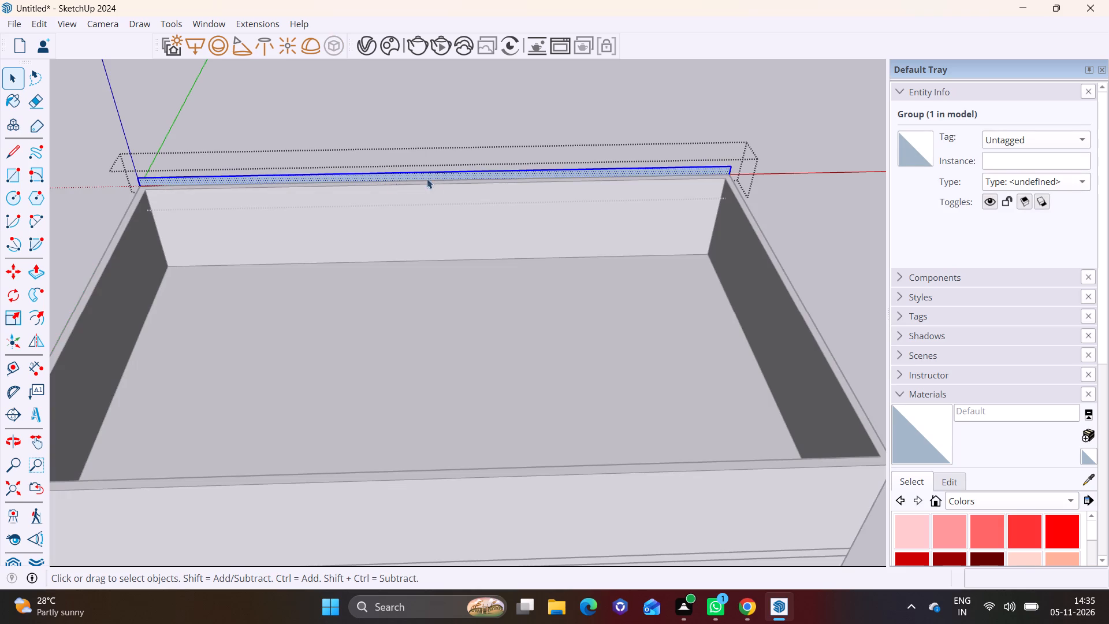
drag(40, 273, 47, 272)
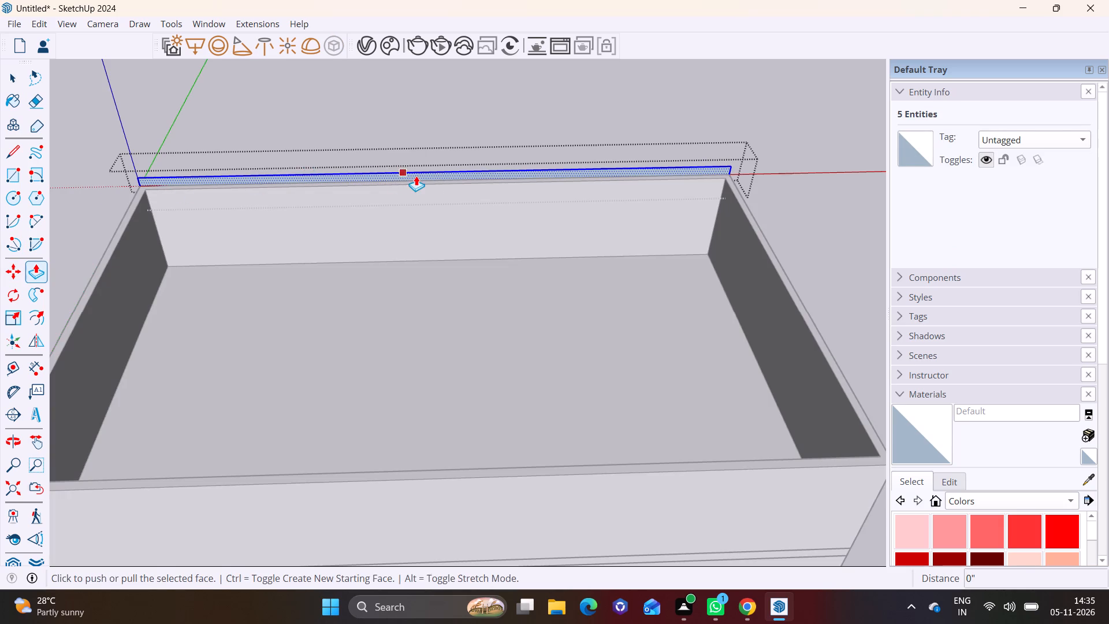
click(416, 176)
middle_drag(682, 365, 678, 187)
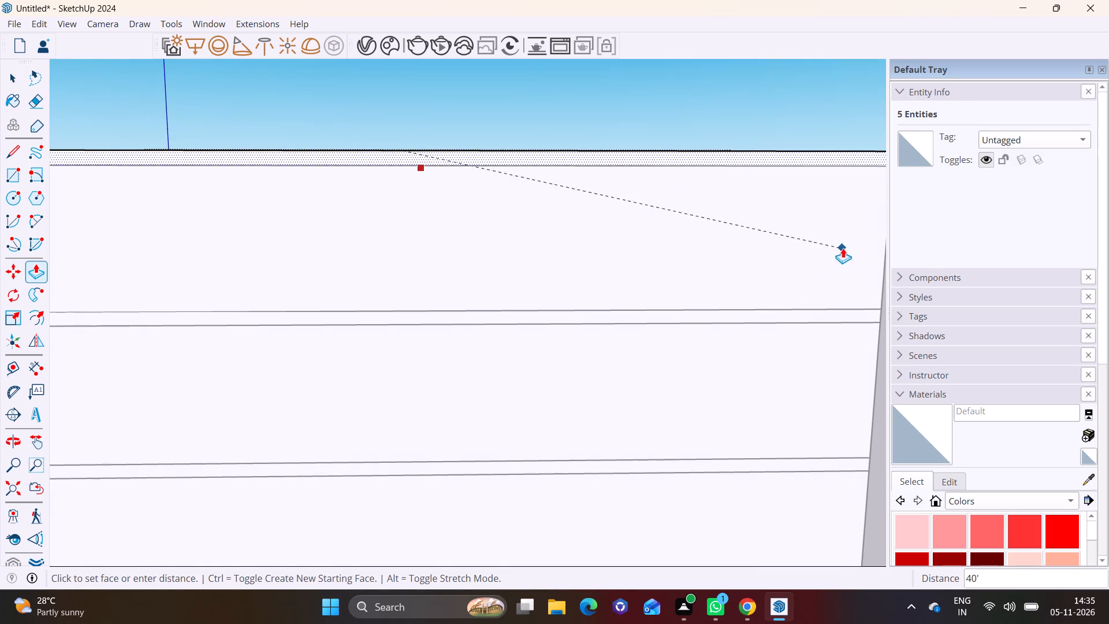
click(844, 247)
scroll(592, 196, down, 7)
middle_drag(534, 138, 526, 226)
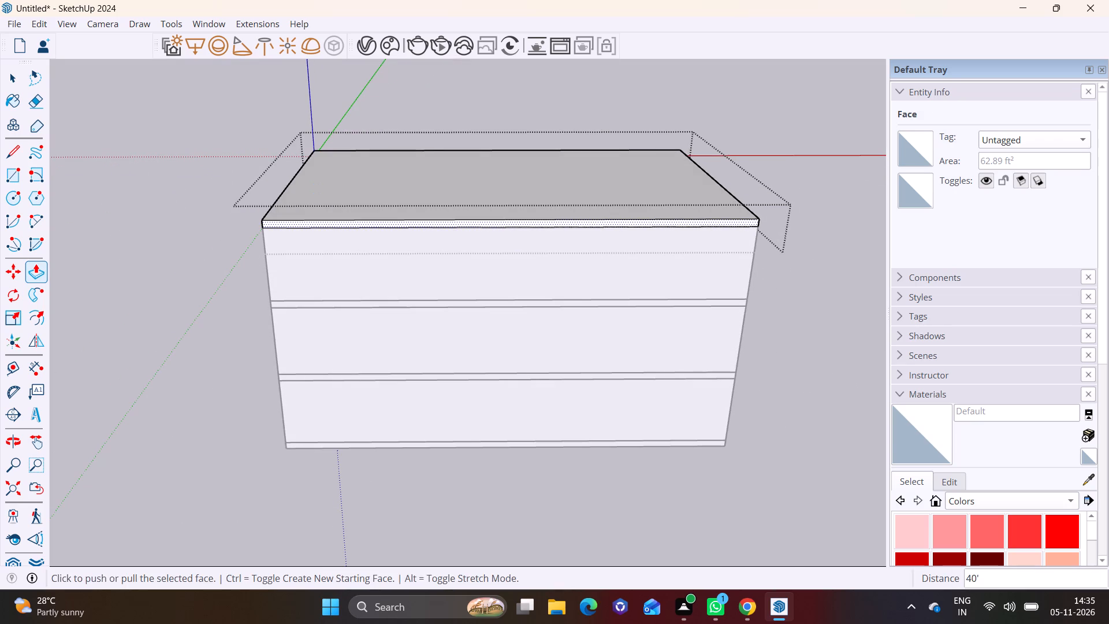
click(5, 73)
click(153, 160)
Draw a rectangle about 37' by 1' on the roof slab's long edge face, starting from the slab's upper corner.
middle_drag(336, 216, 338, 118)
scroll(489, 240, up, 1)
middle_drag(495, 242, 511, 188)
scroll(511, 188, up, 1)
shift+middle_drag(511, 188, 414, 196)
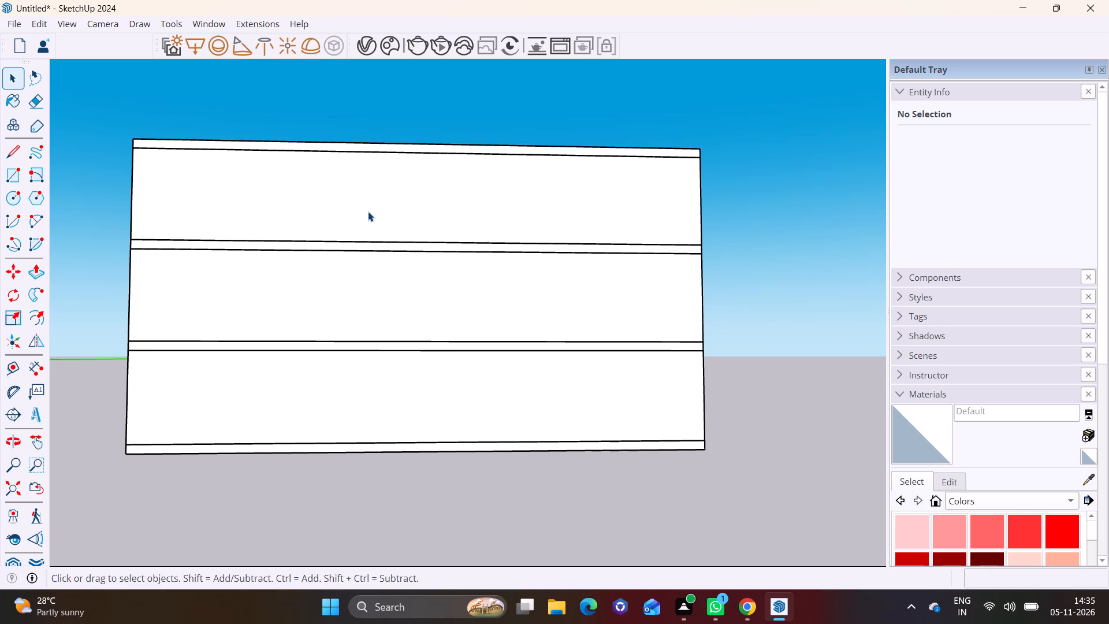
middle_drag(361, 208, 423, 286)
scroll(423, 285, down, 1)
middle_drag(443, 303, 388, 288)
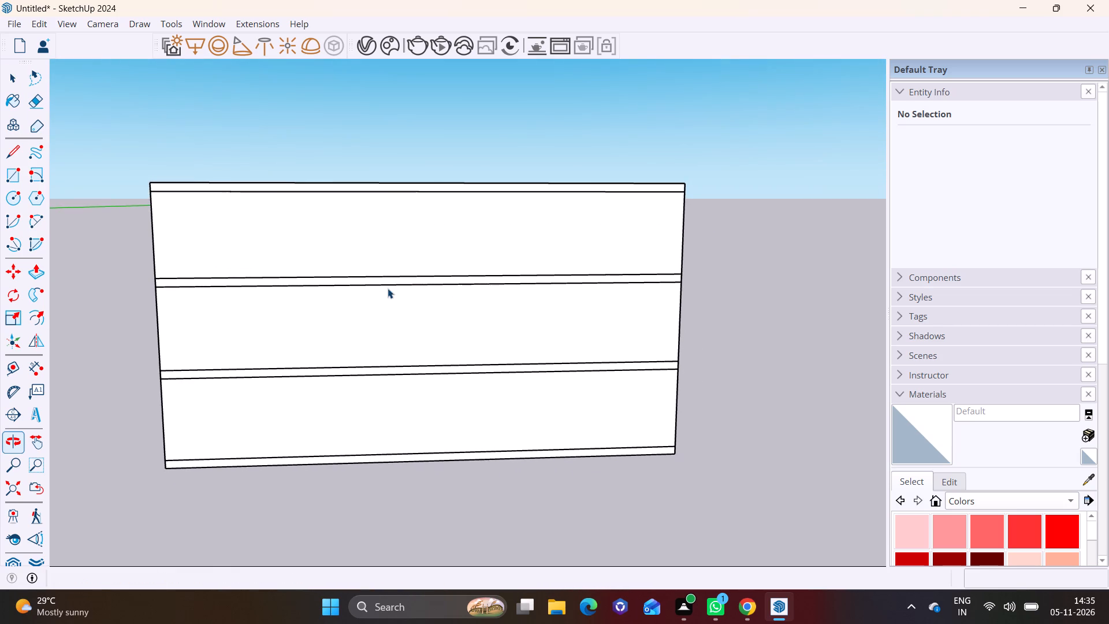
middle_drag(336, 329, 314, 321)
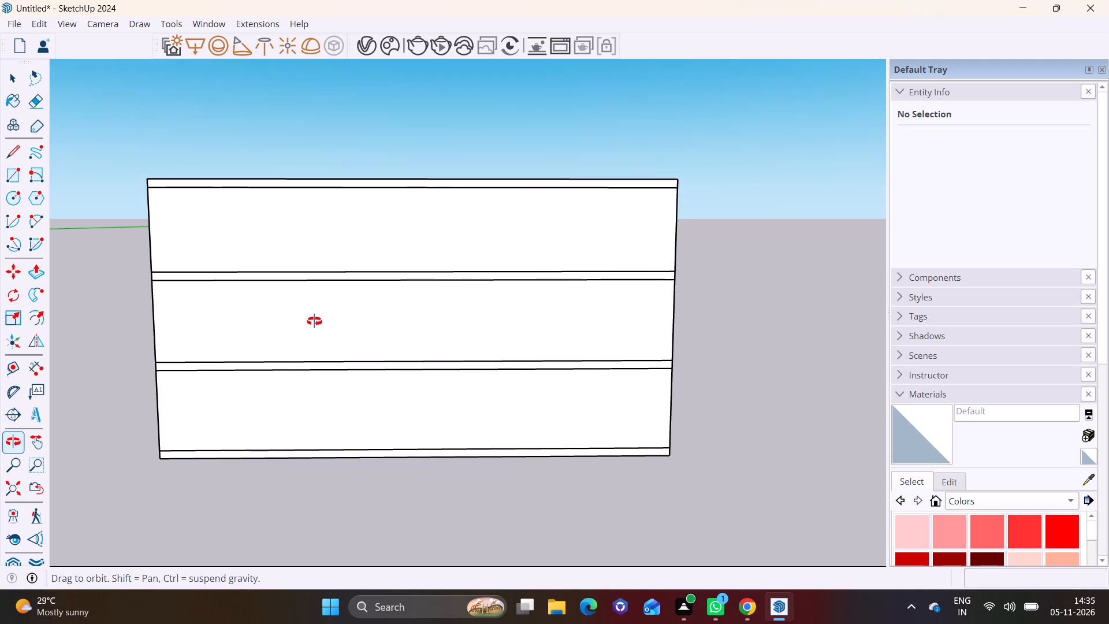
middle_drag(314, 321, 297, 303)
click(8, 170)
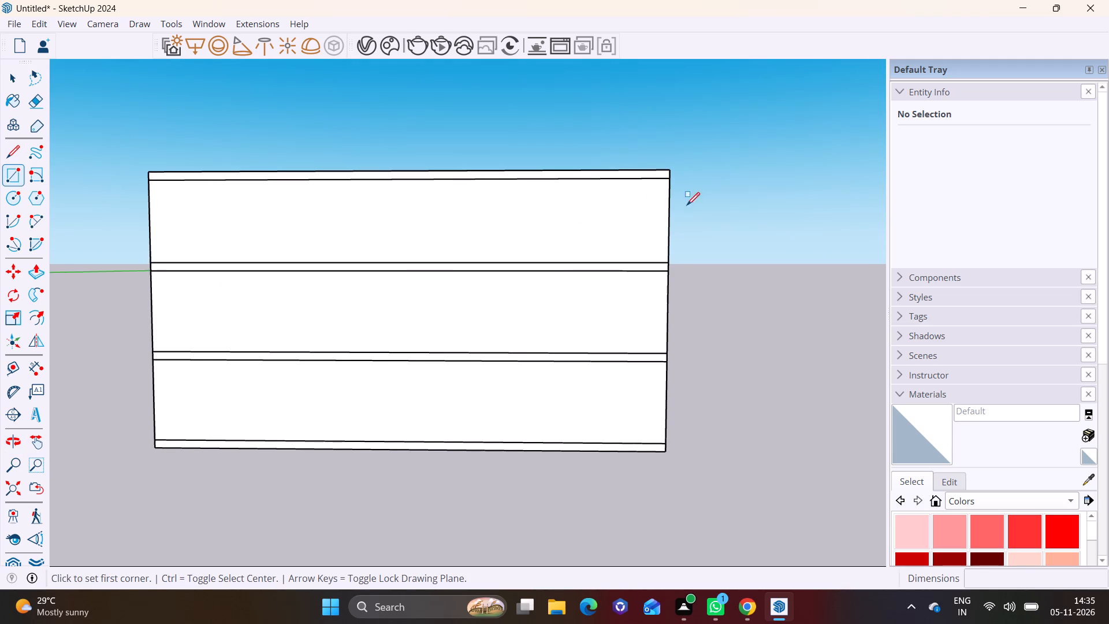
click(667, 170)
click(360, 179)
Push/Pull the rectangle outward from the roof slab by about 1' 4" and another 5 7/16" to form a projecting ledge.
key(space)
click(464, 173)
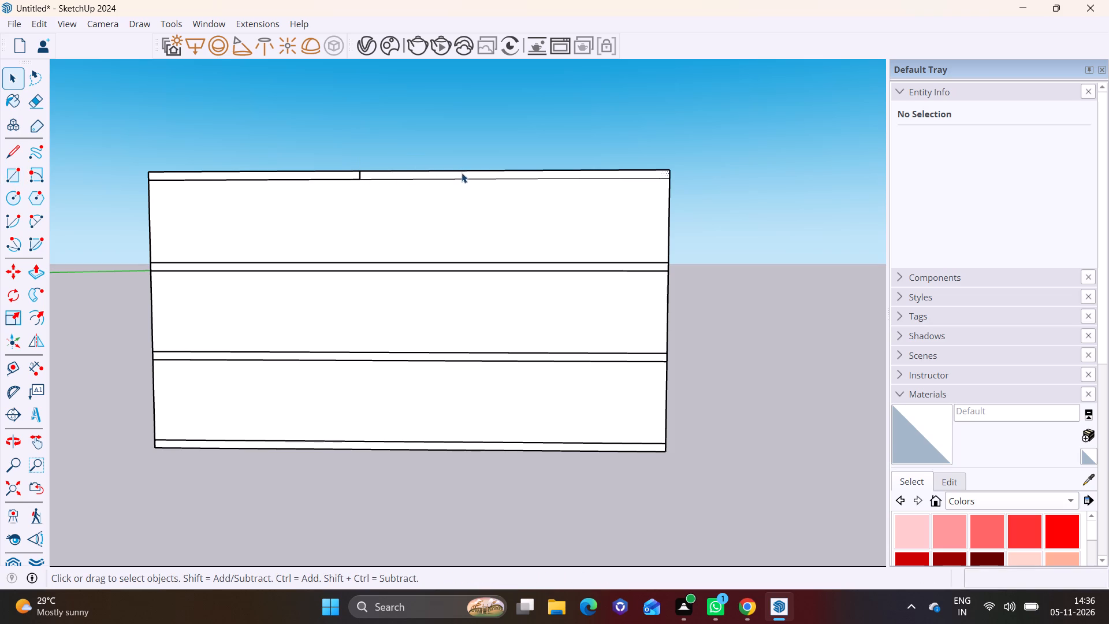
click(442, 177)
click(38, 269)
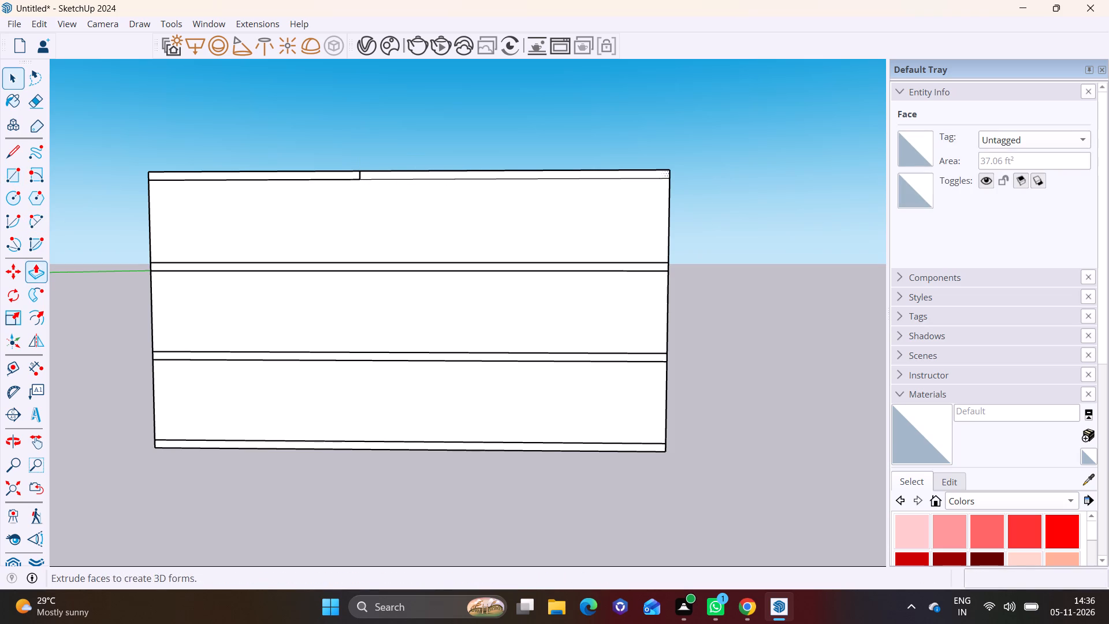
click(431, 169)
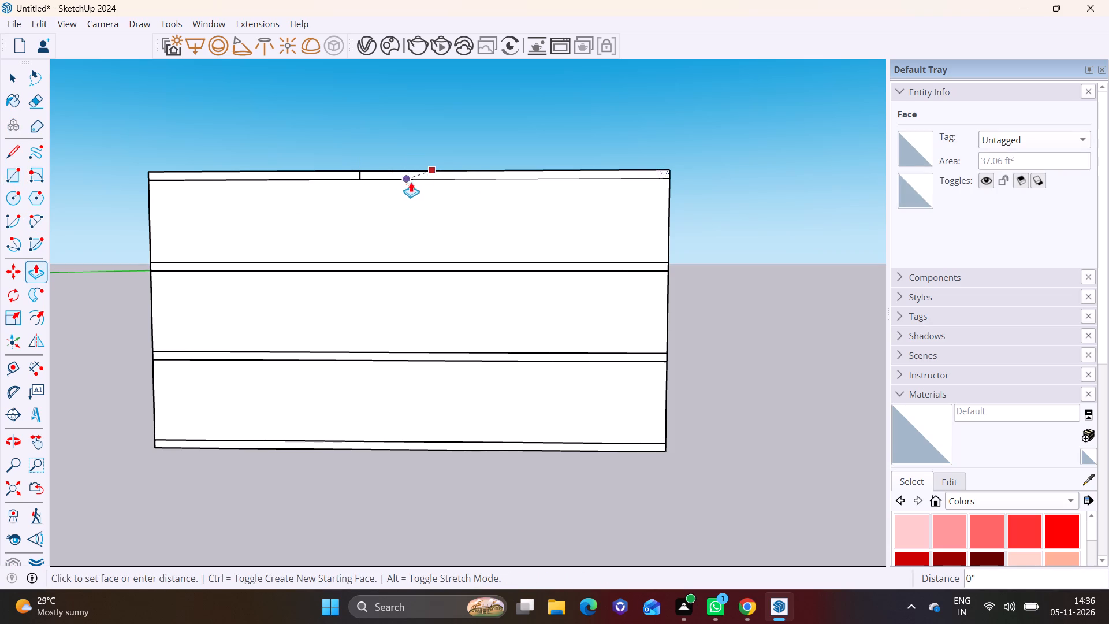
middle_drag(473, 172, 184, 236)
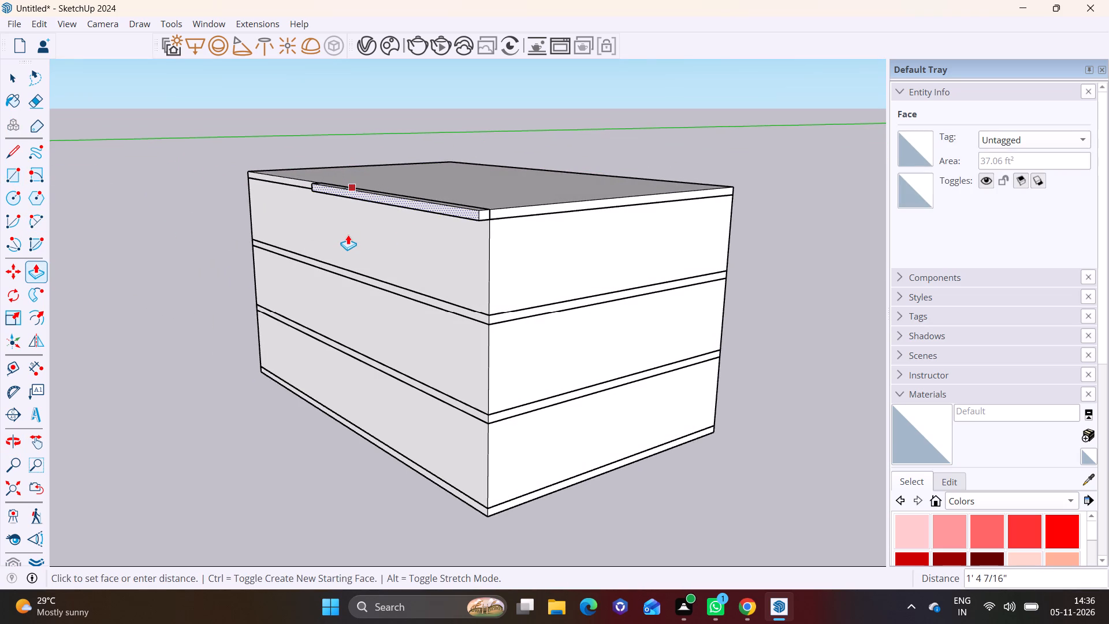
click(347, 235)
middle_drag(494, 182, 422, 294)
scroll(338, 311, up, 5)
click(410, 318)
click(402, 321)
scroll(325, 335, down, 2)
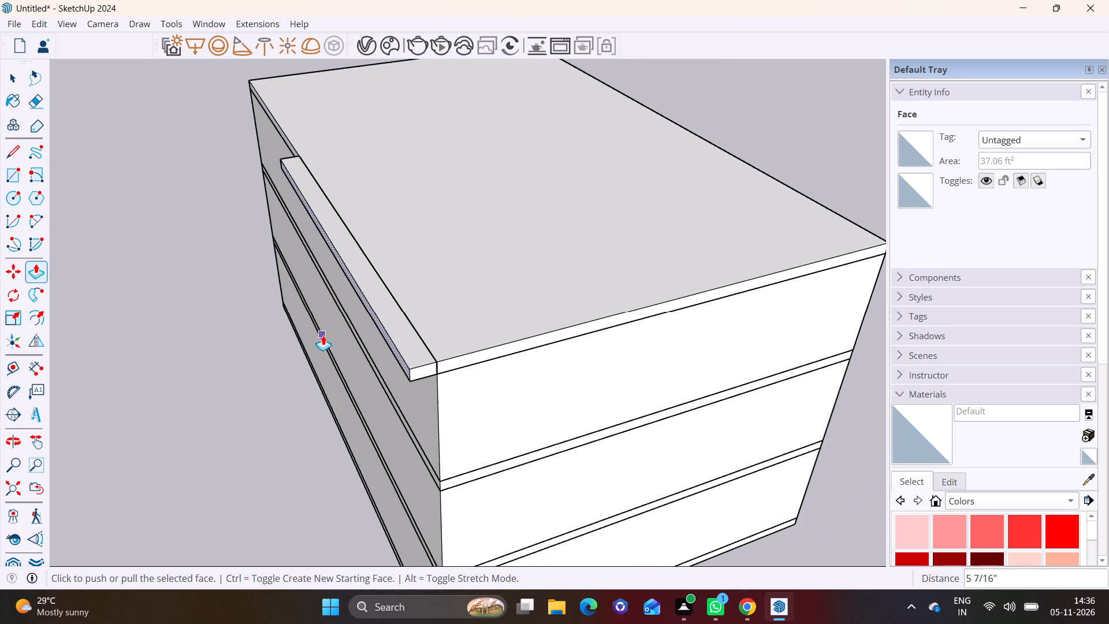
scroll(325, 335, down, 2)
Push/Pull the ledge's inner end face 17' 1 13/16" along the roof slab's long edge to lengthen the ledge.
middle_drag(342, 336, 693, 228)
middle_drag(377, 212, 536, 221)
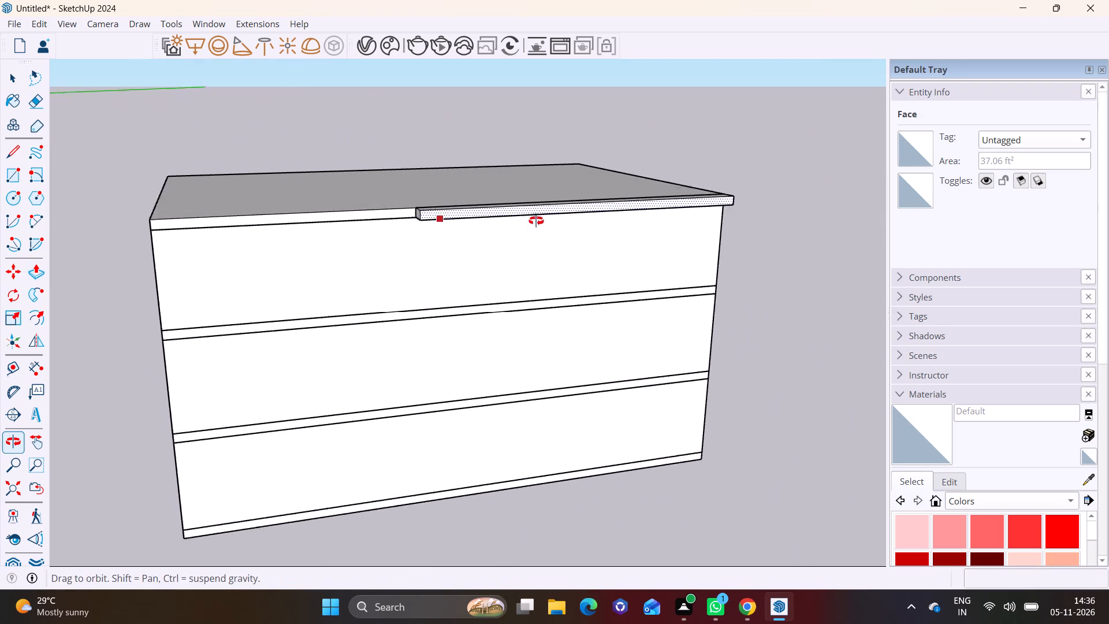
middle_drag(536, 221, 630, 228)
scroll(482, 240, up, 3)
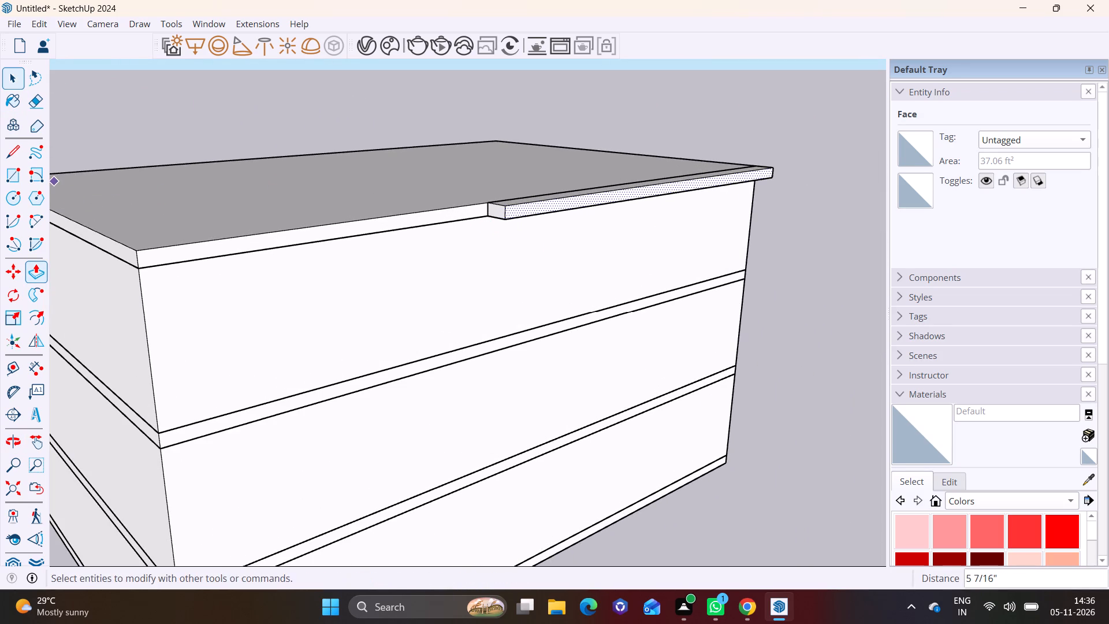
click(14, 76)
click(496, 210)
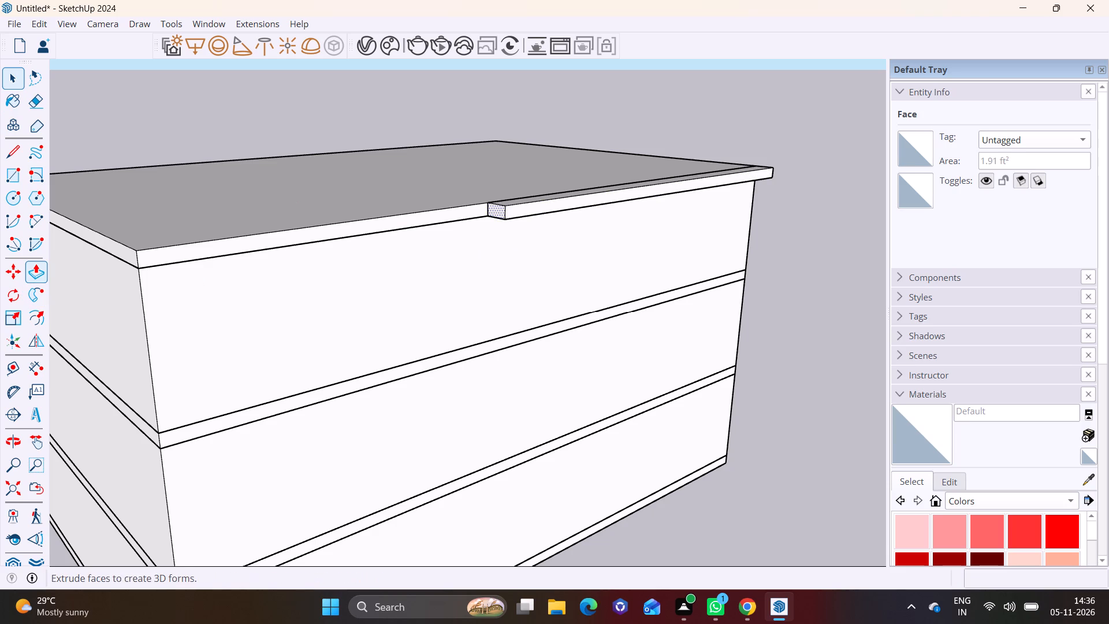
click(35, 274)
click(499, 211)
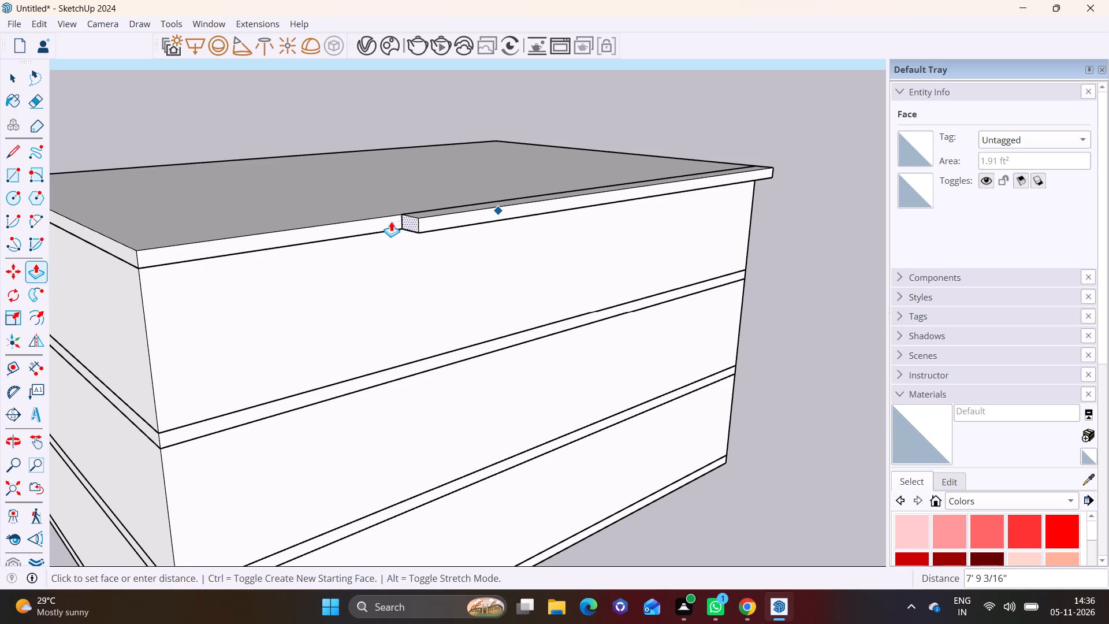
click(288, 231)
scroll(414, 322, down, 2)
middle_drag(537, 354, 417, 268)
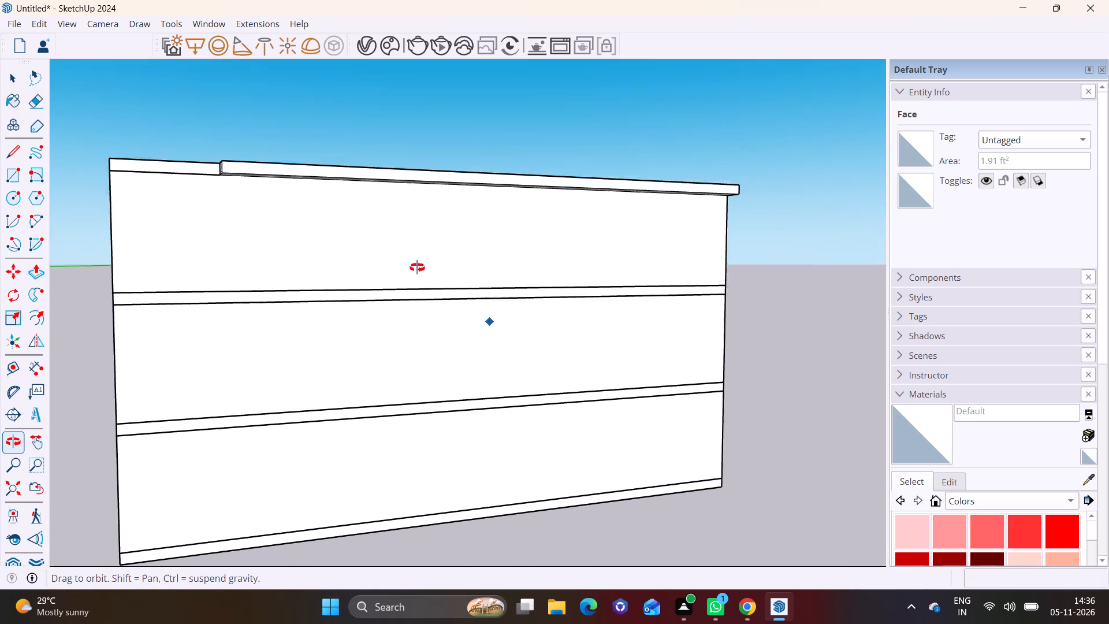
middle_drag(417, 268, 314, 278)
scroll(319, 276, down, 1)
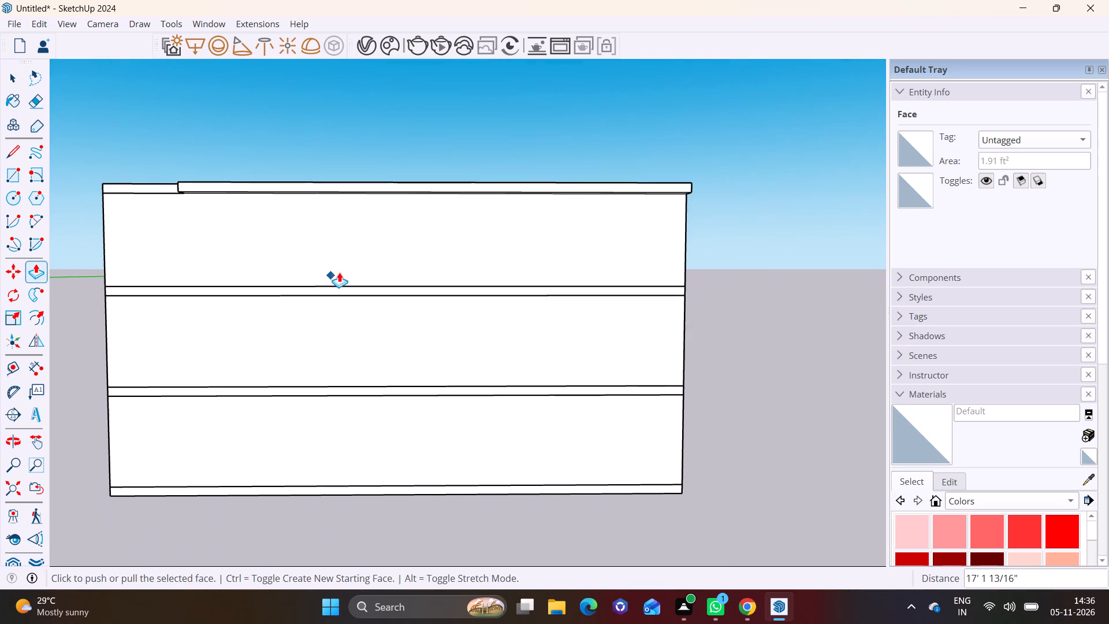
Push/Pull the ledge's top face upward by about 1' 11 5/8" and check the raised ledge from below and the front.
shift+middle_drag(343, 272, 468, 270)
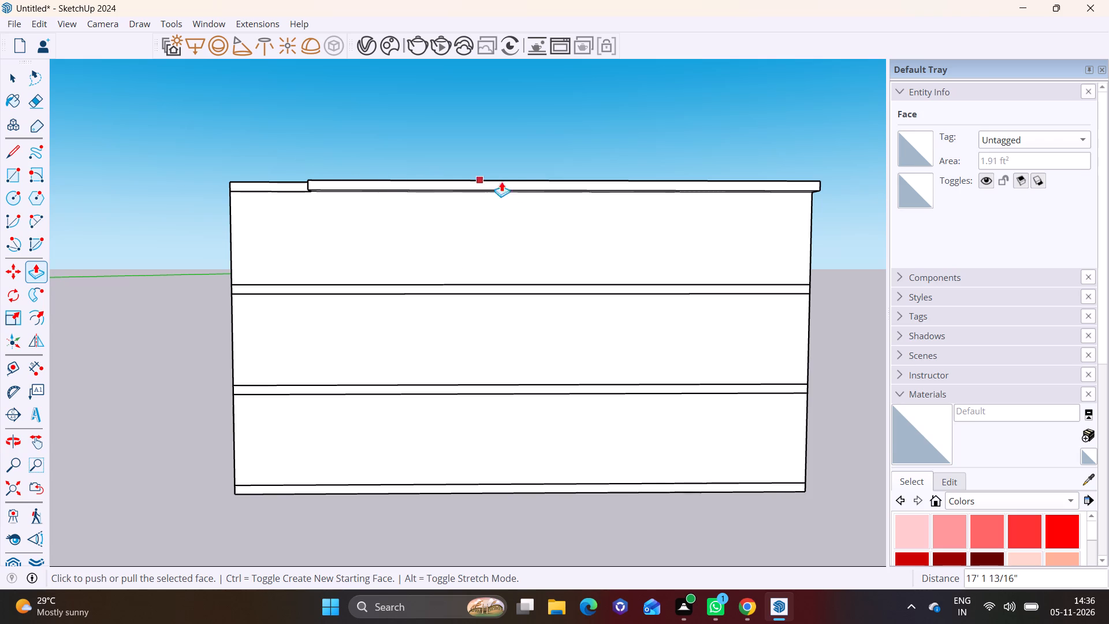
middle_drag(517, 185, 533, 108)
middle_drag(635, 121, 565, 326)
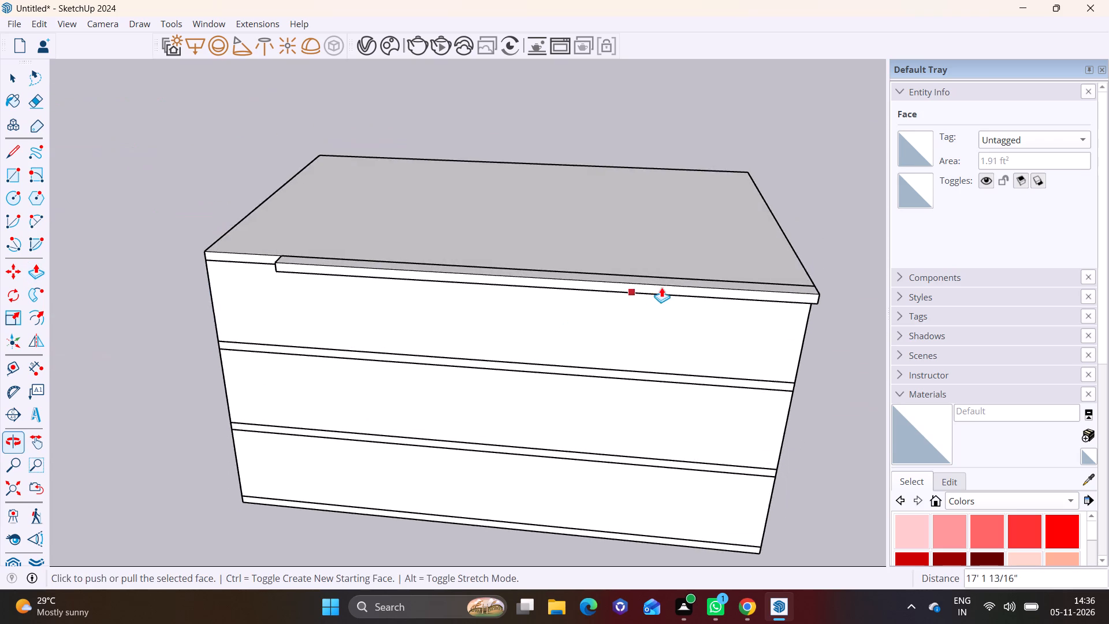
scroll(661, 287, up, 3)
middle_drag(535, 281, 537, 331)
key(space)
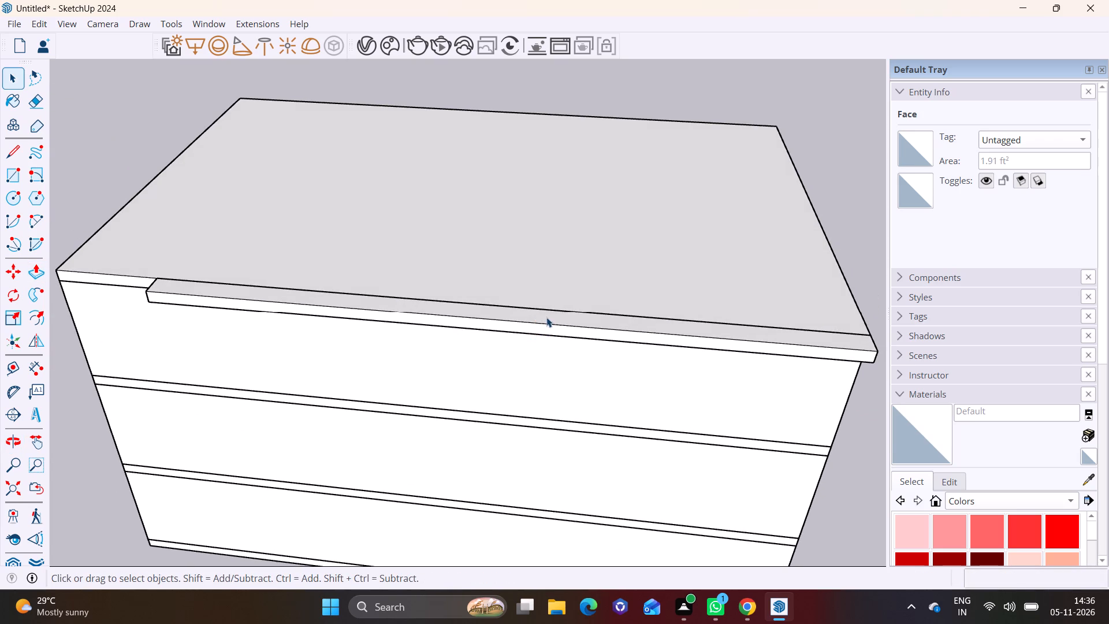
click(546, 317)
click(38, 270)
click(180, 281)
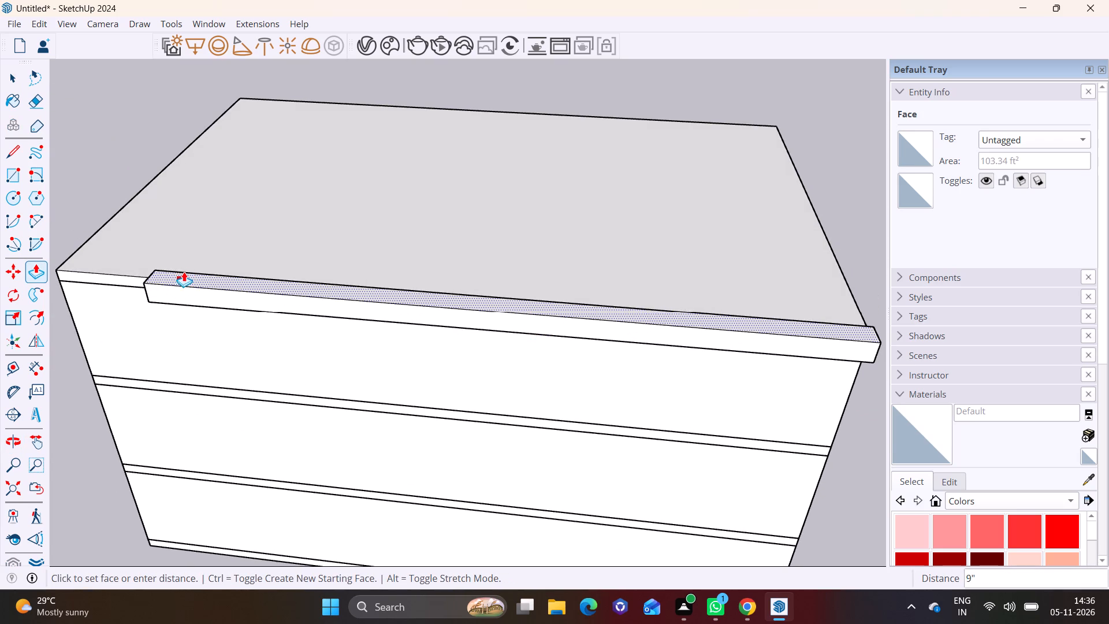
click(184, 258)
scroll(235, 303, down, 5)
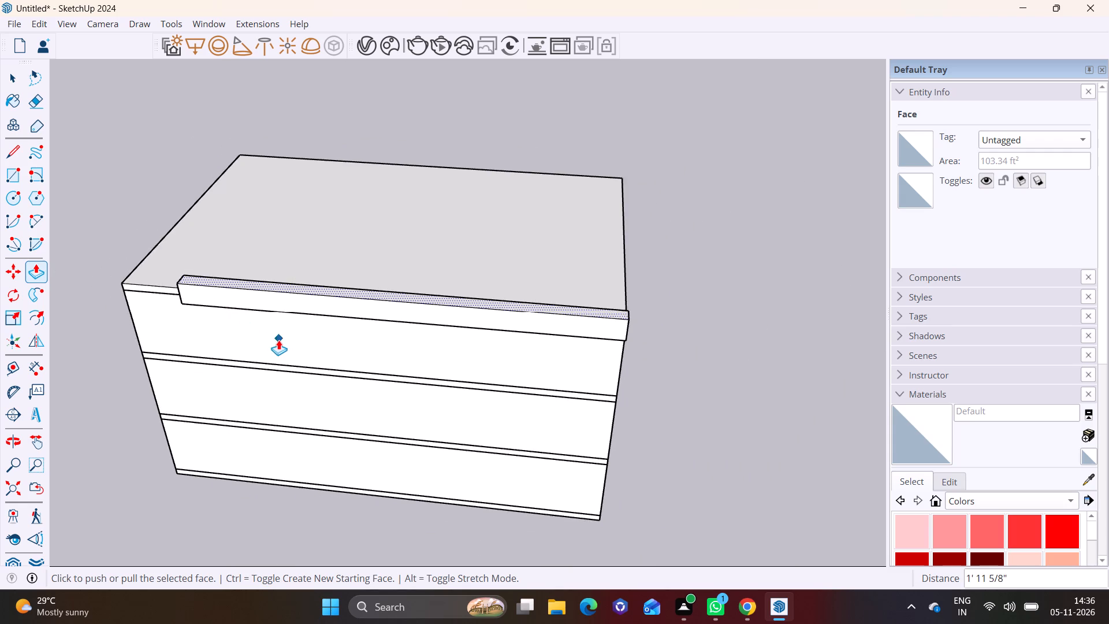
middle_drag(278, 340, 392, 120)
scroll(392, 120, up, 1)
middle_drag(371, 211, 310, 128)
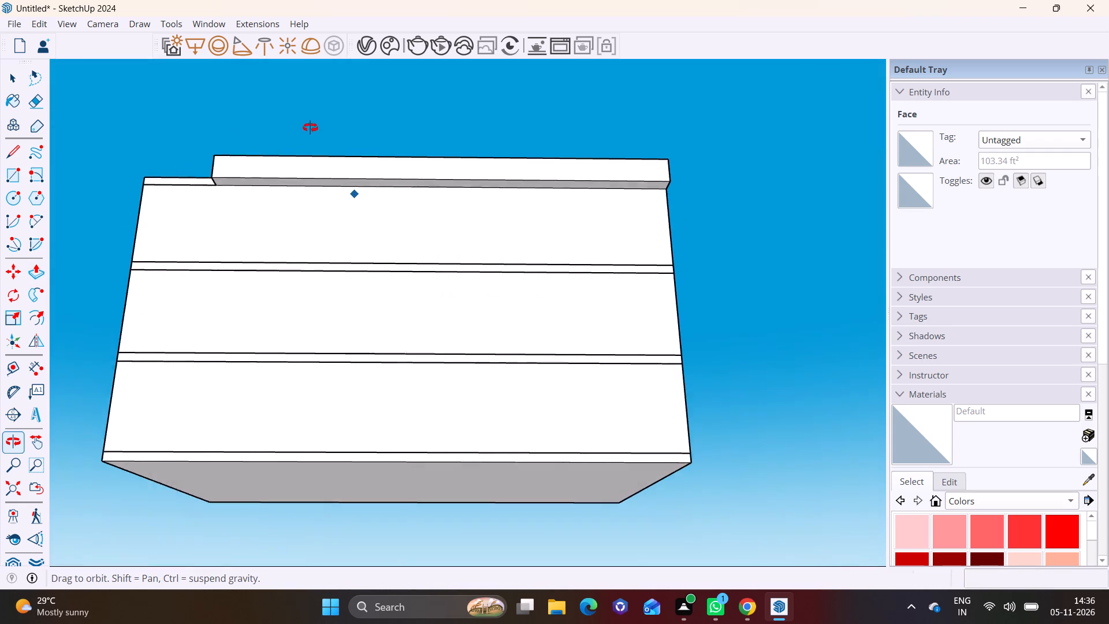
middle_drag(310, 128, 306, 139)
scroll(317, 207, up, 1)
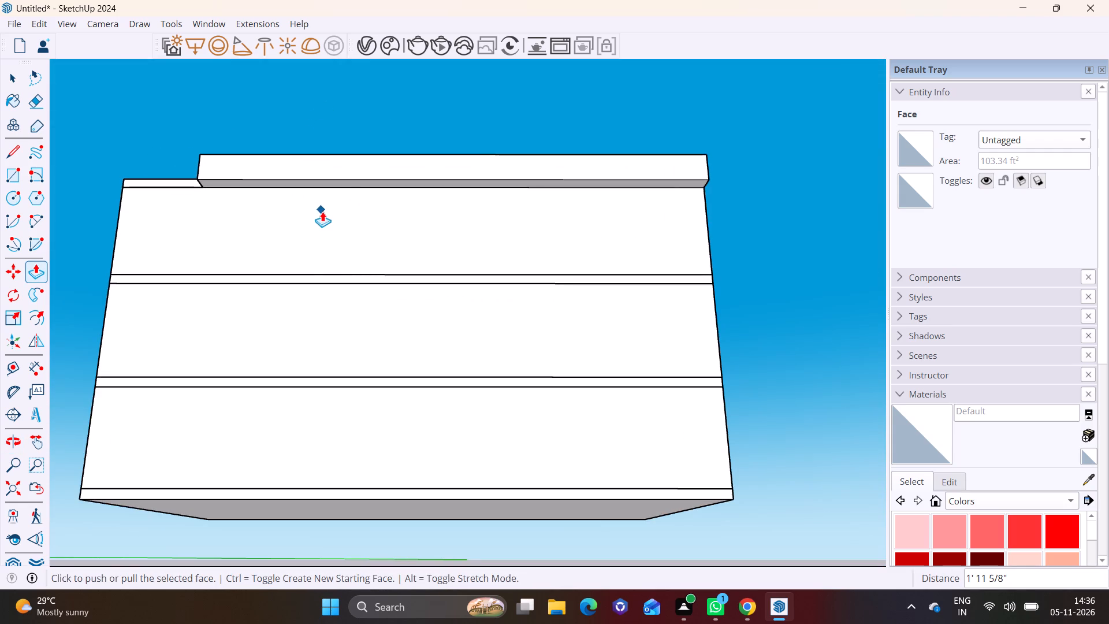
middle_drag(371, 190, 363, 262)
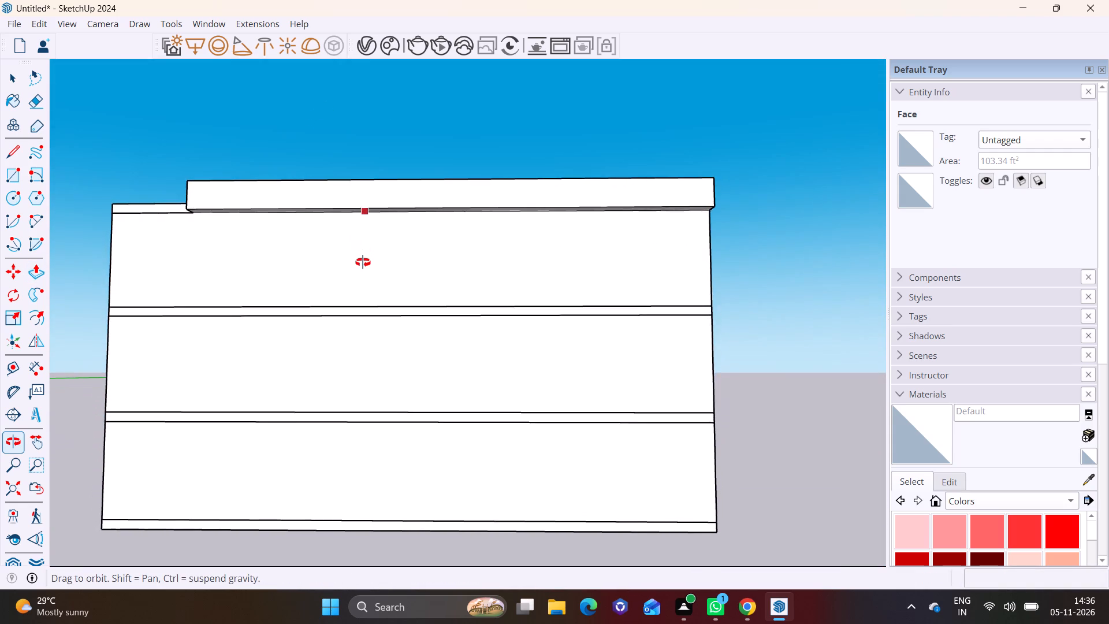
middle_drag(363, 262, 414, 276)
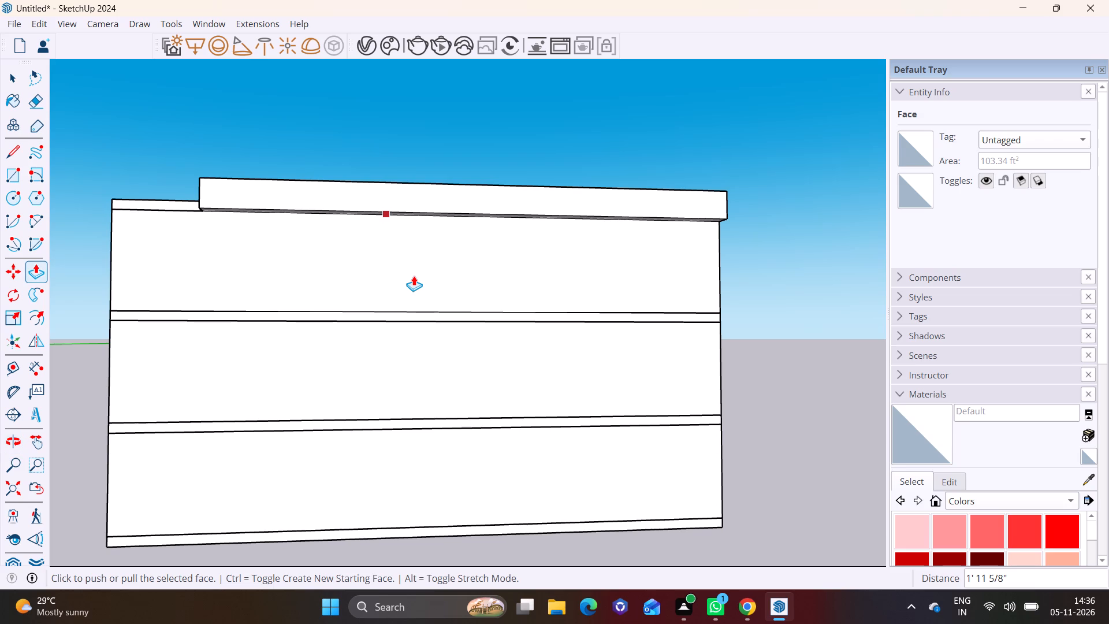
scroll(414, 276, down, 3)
Undo the ledge's raise, lengthening and extrusion and its rectangle on the roof slab, and leave the slab's group.
key(ctrl+z)
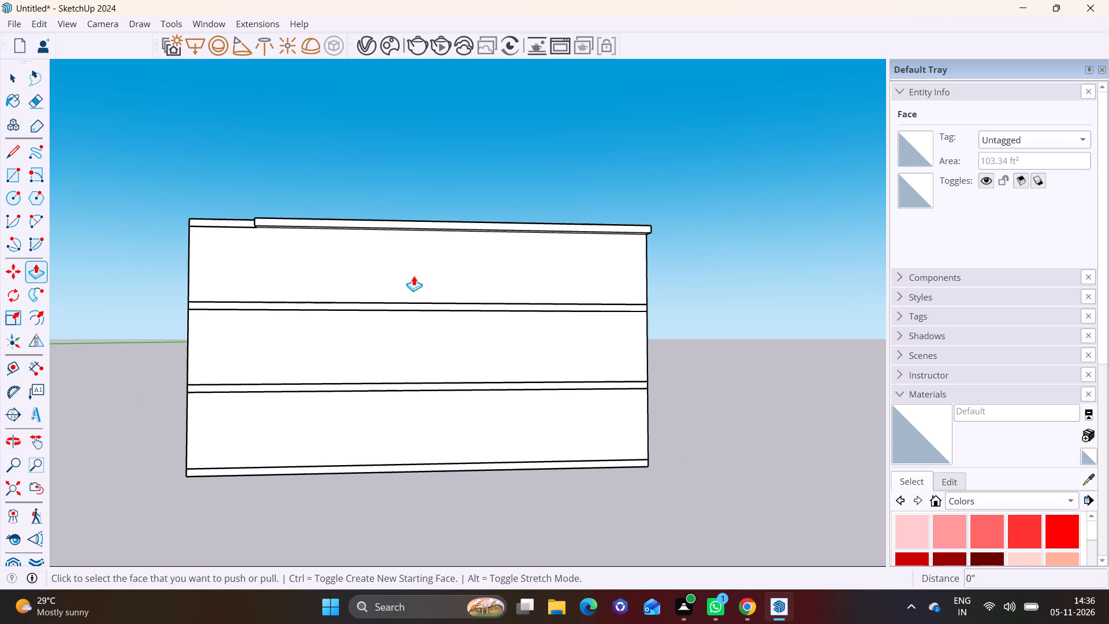
key(ctrl+z)
key(ctrl+z)
key(ctrl+z)
key(ctrl+z)
key(ctrl+z)
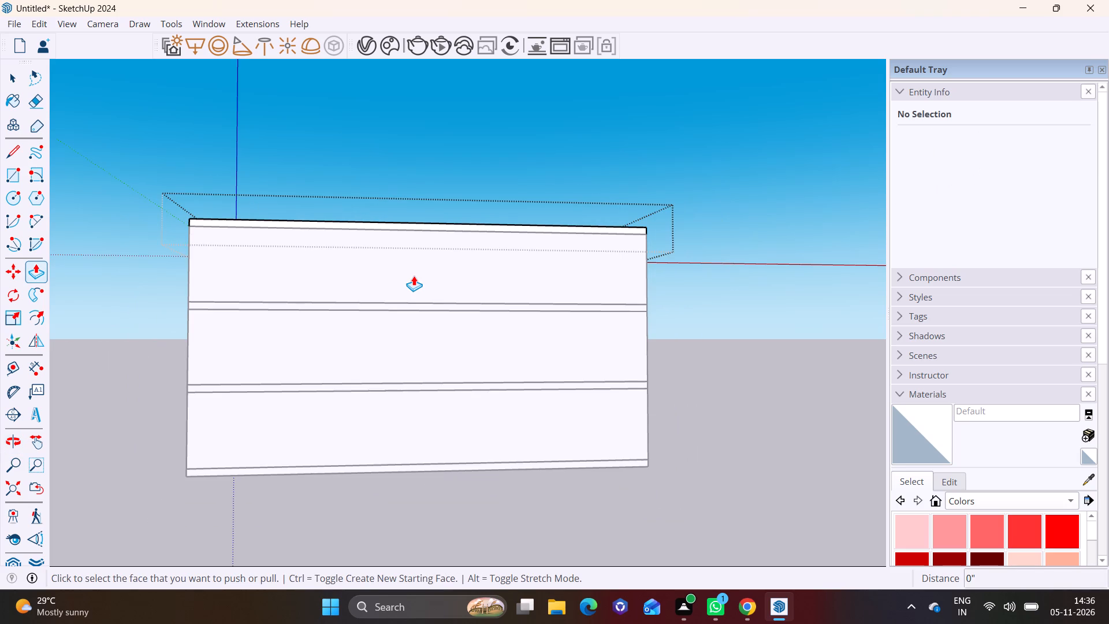
key(space)
click(695, 362)
Inside the roof slab's group, Push/Pull the whole long edge face outward by about 13' 1" to form an overhang.
middle_drag(484, 278, 445, 396)
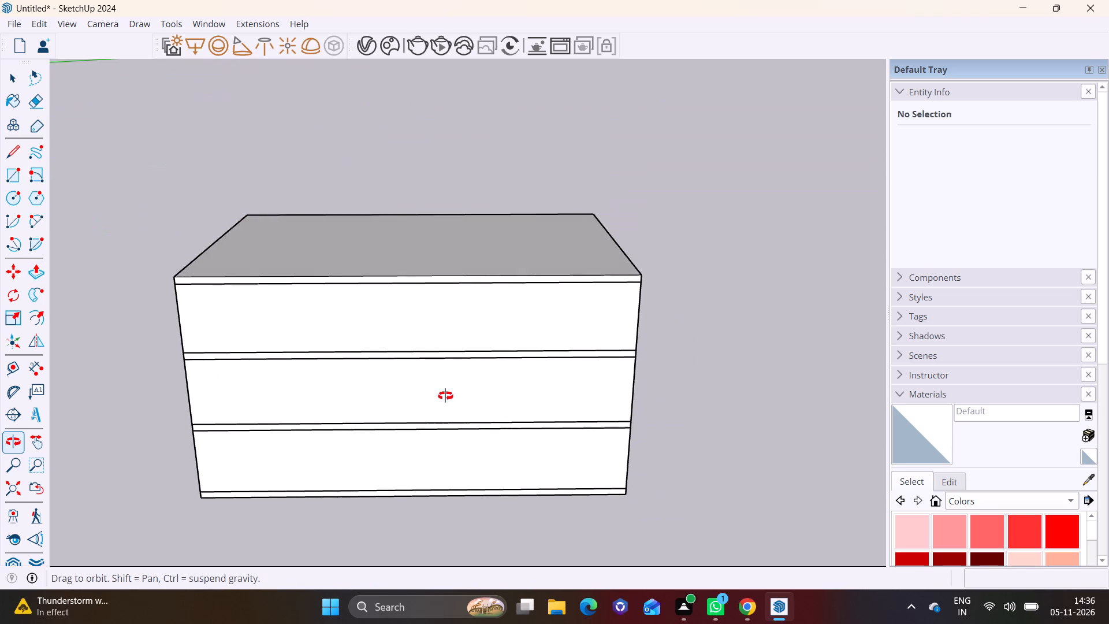
middle_drag(445, 396, 467, 322)
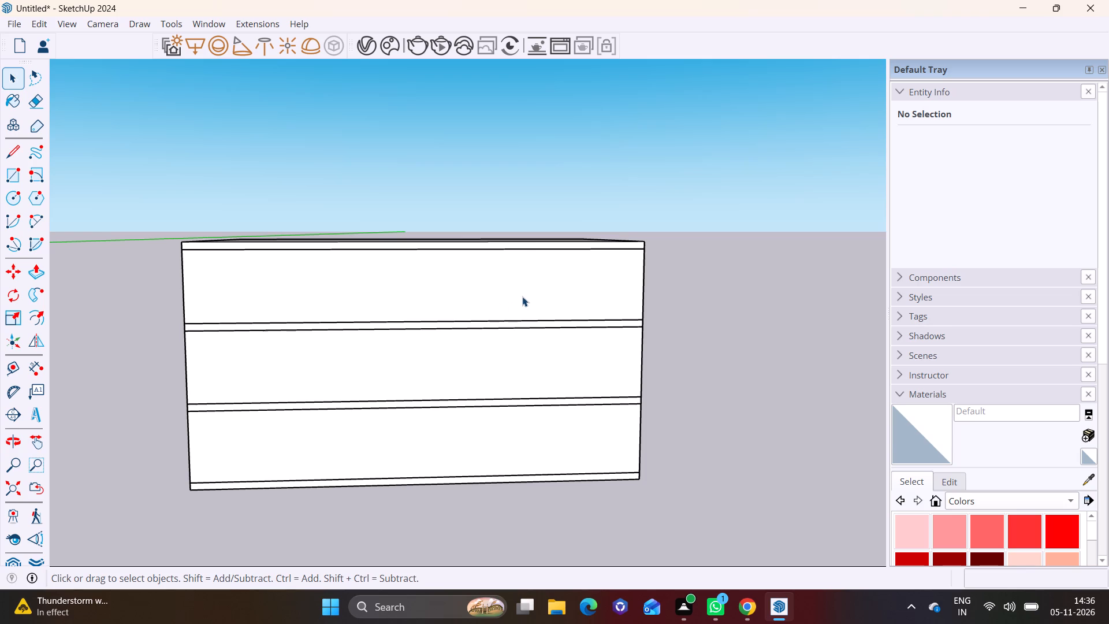
middle_drag(522, 225, 406, 269)
scroll(400, 262, up, 3)
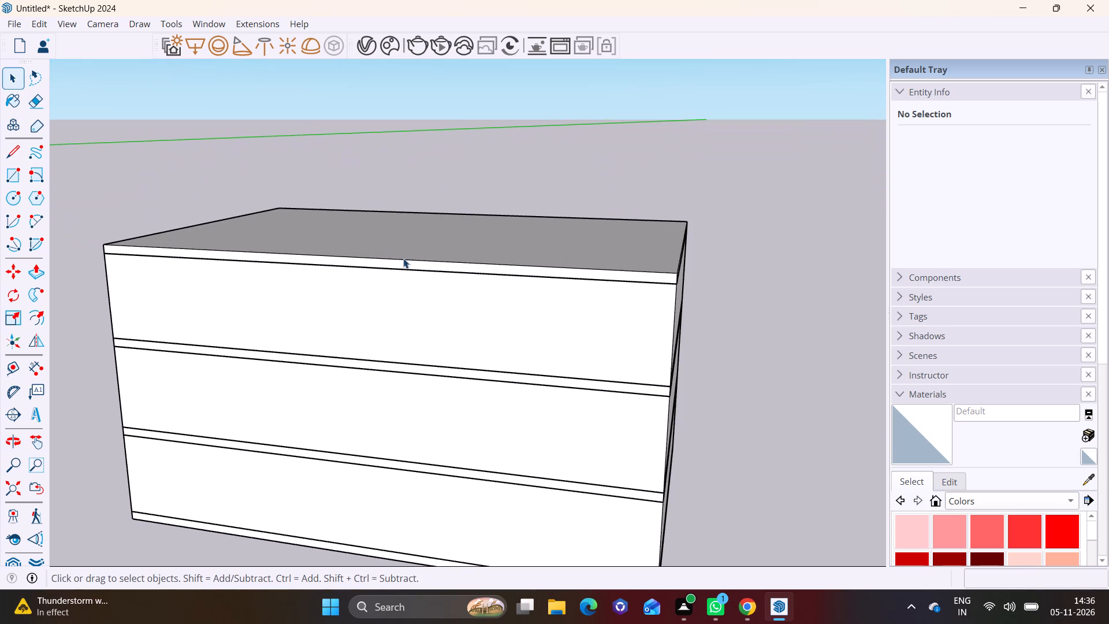
triple_click(403, 264)
click(371, 265)
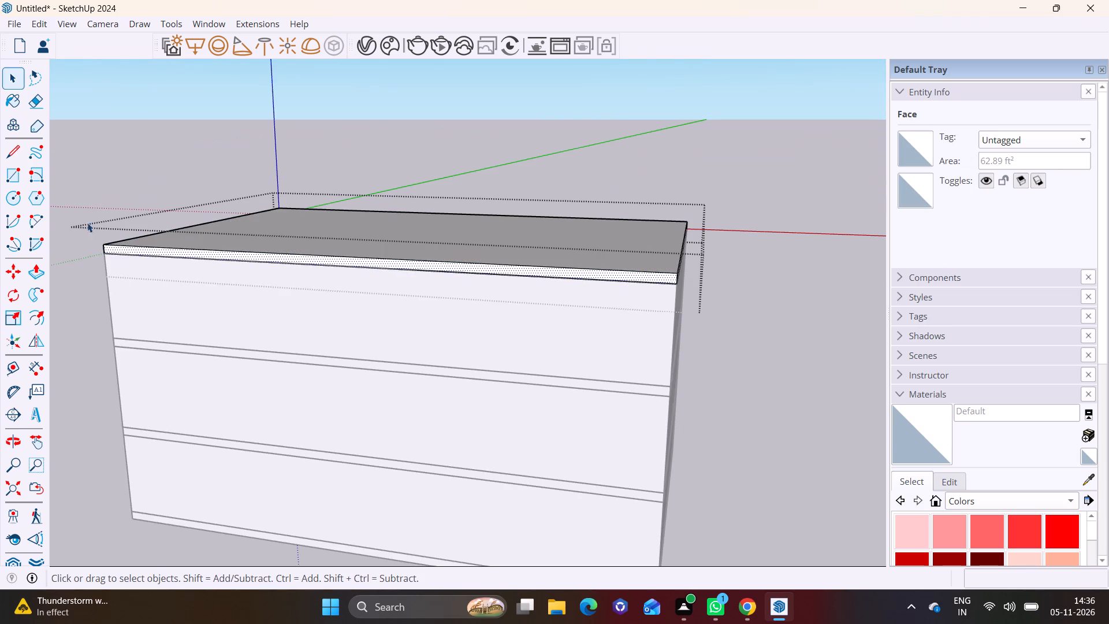
click(44, 269)
click(224, 250)
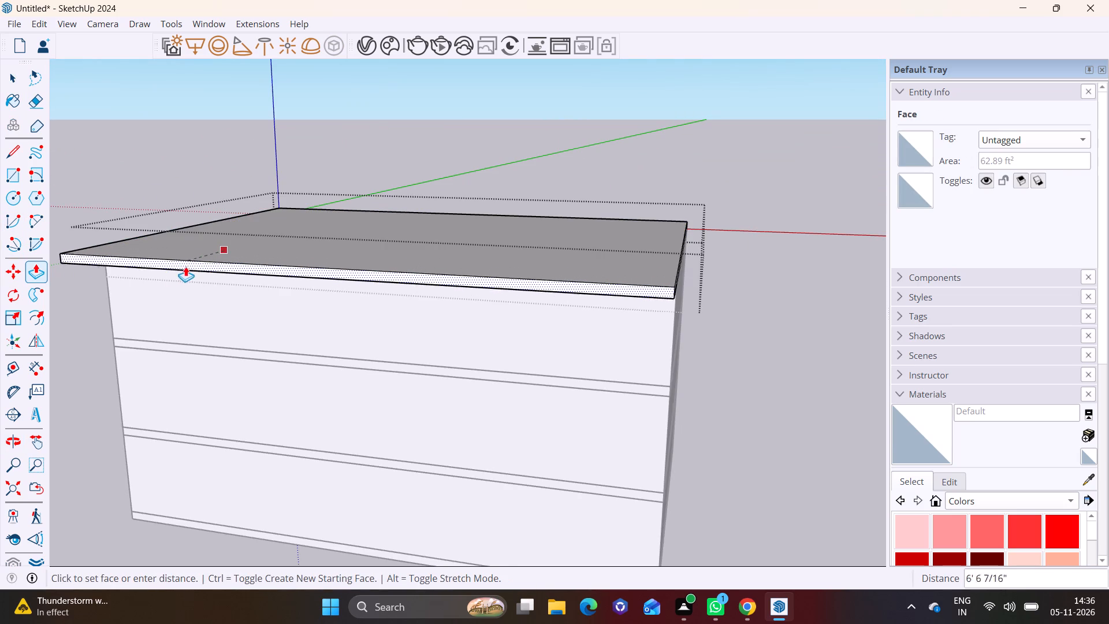
click(152, 292)
Inside the group of the slab below the top storey, Push/Pull its long edge face outward 13' 1", flush with the roof overhang.
middle_drag(482, 375, 567, 180)
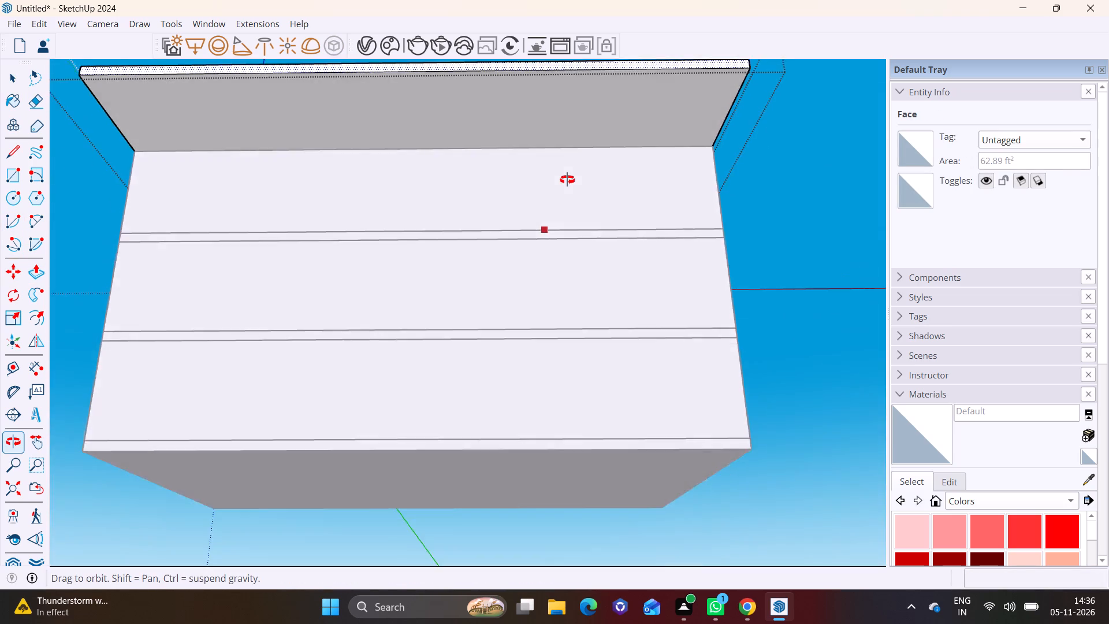
middle_drag(567, 180, 312, 270)
key(space)
triple_click(410, 294)
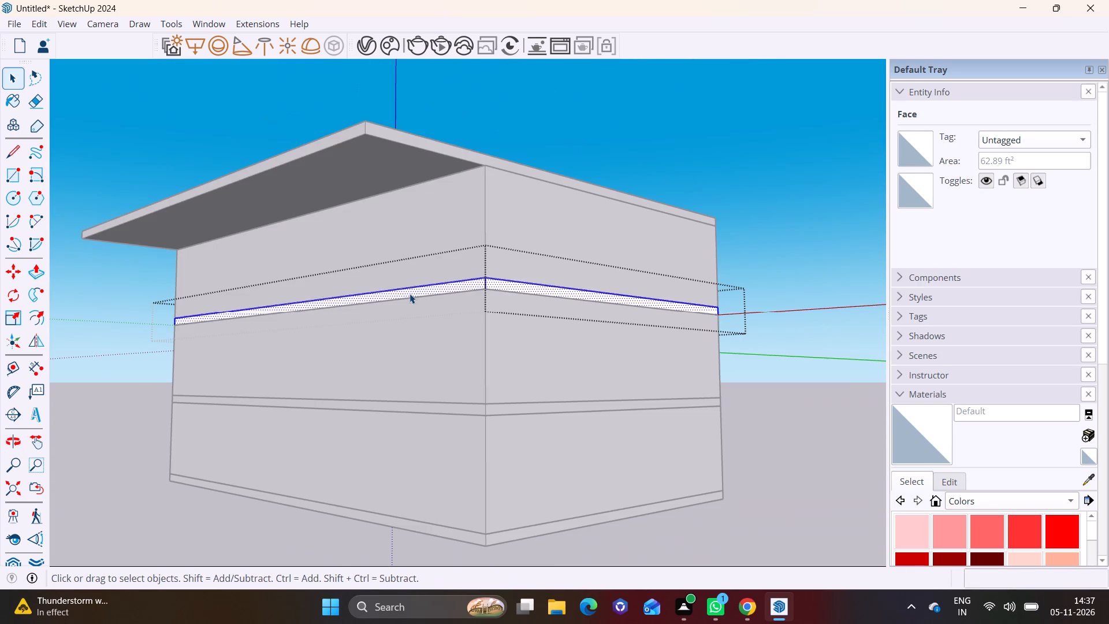
click(410, 294)
click(411, 289)
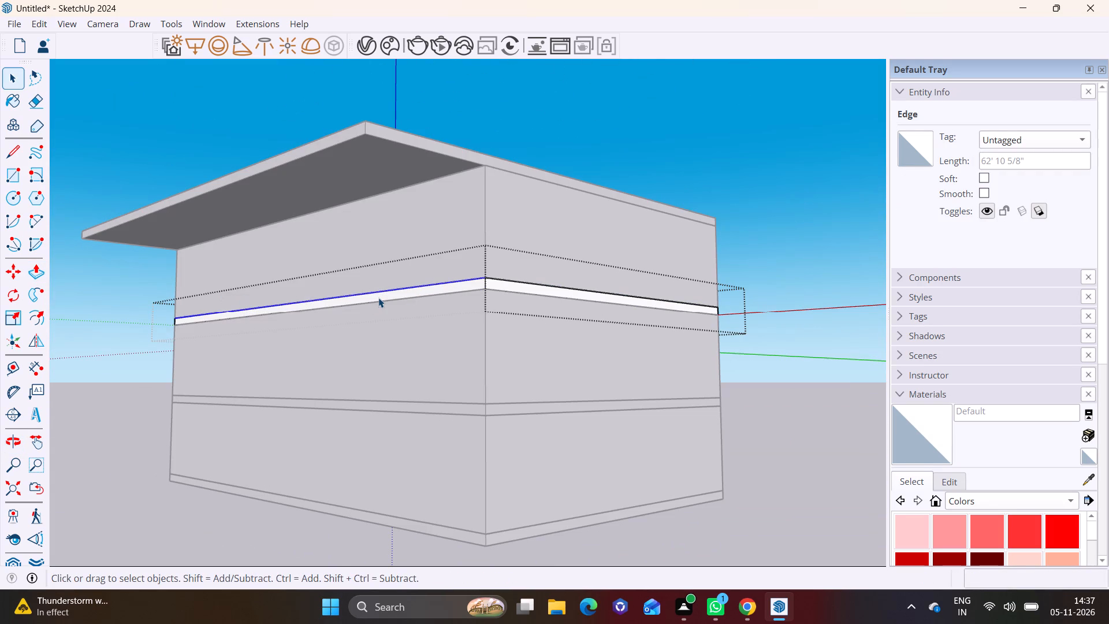
click(379, 298)
click(31, 273)
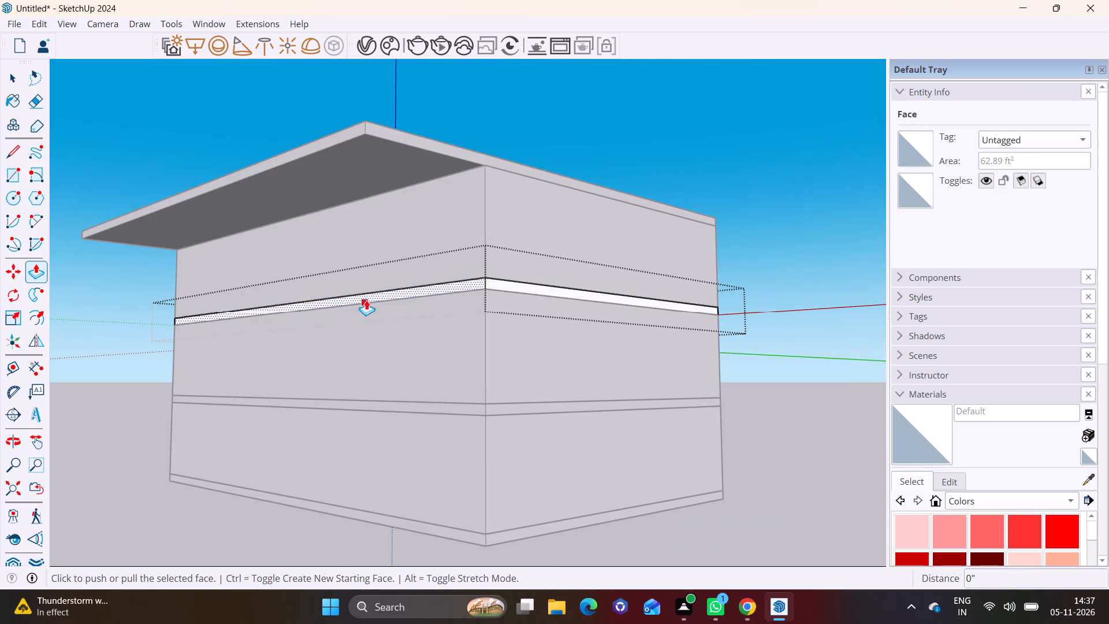
click(366, 300)
click(282, 164)
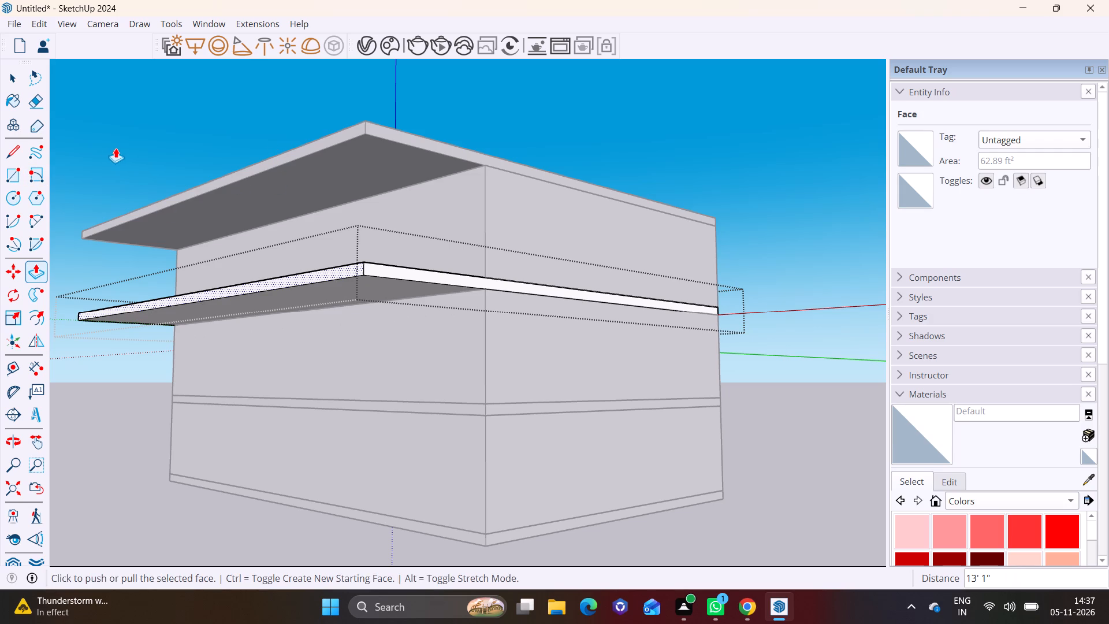
Inside the group of the slab above the ground storey, Push/Pull its long edge face outward 13' 1" to match the overhangs above.
click(5, 79)
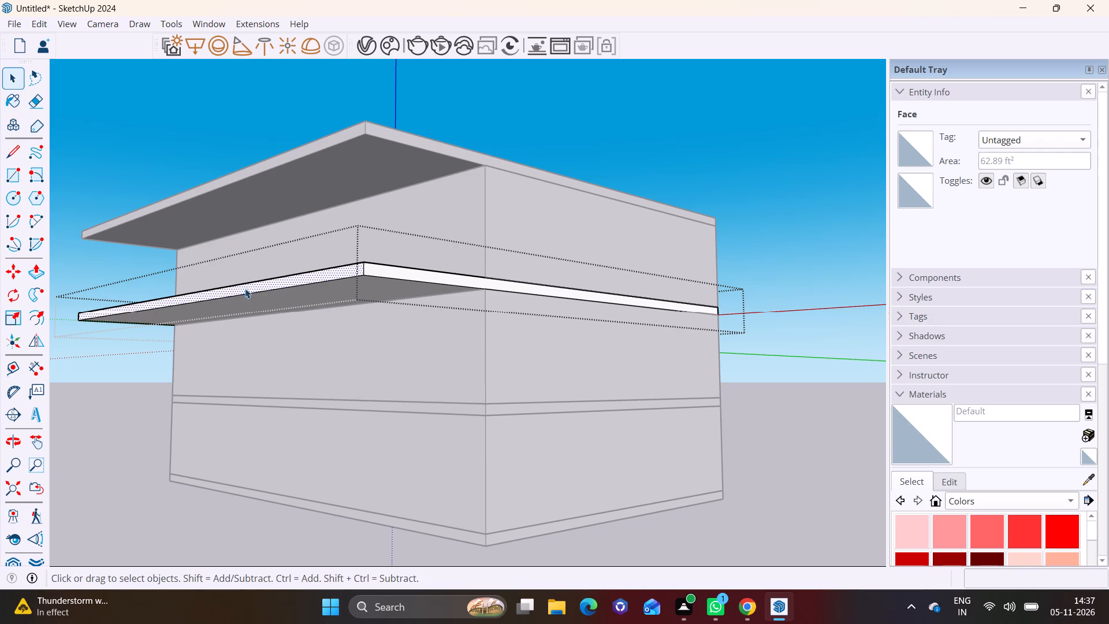
click(437, 403)
triple_click(442, 411)
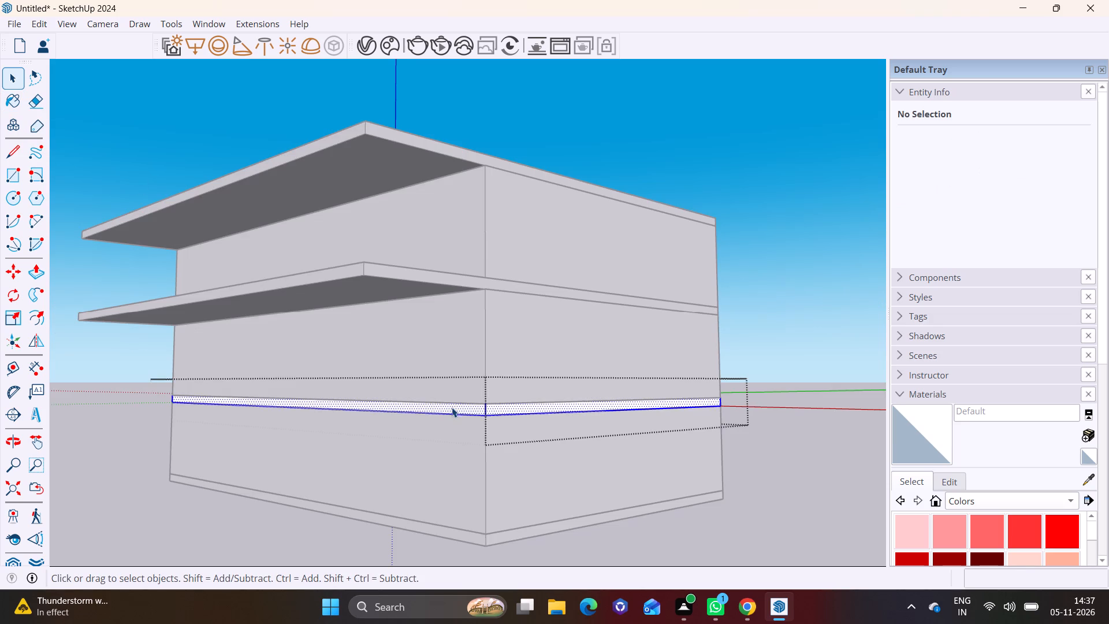
click(453, 407)
click(450, 407)
click(31, 278)
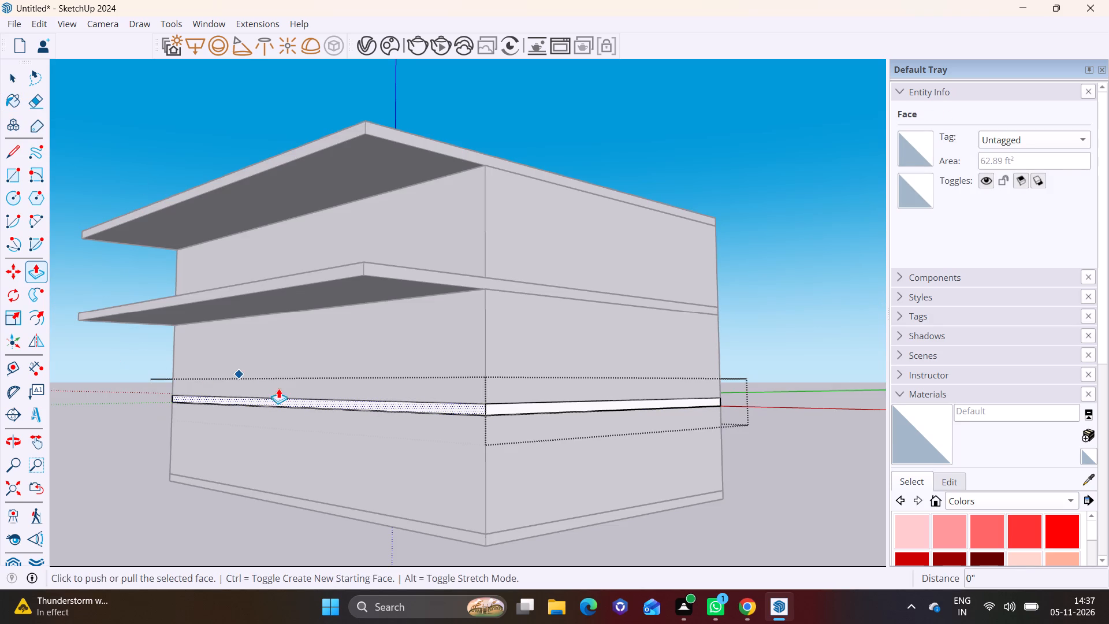
click(440, 411)
click(363, 268)
Inside the base slab's group, Push/Pull its long edge face outward 13' 1" to align with the slabs above, and leave the group.
scroll(426, 301, down, 3)
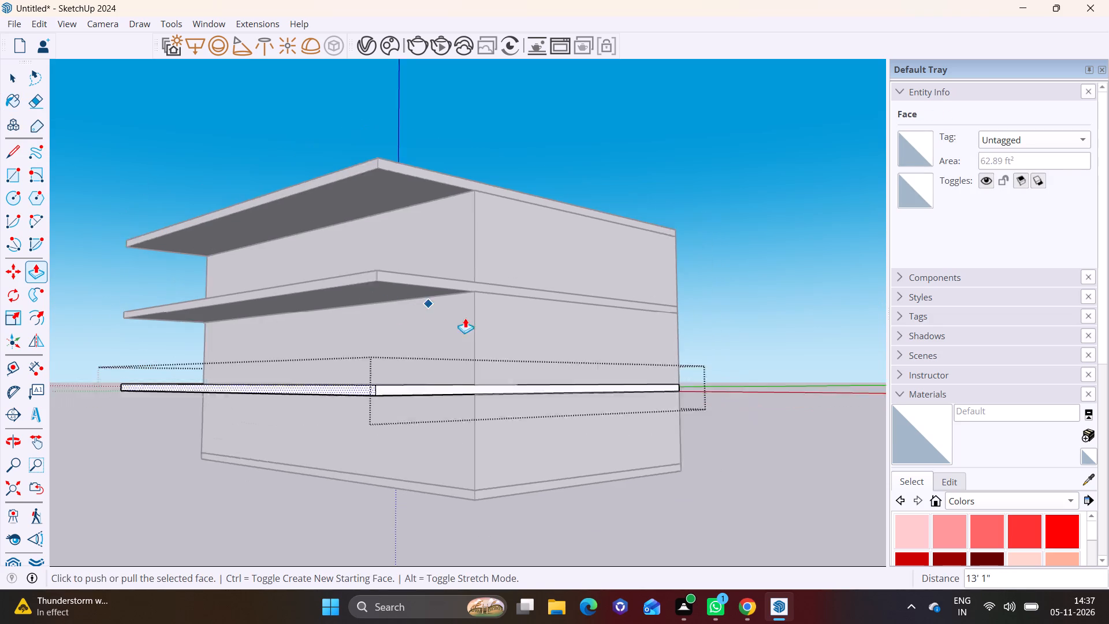
middle_drag(477, 302, 725, 331)
middle_drag(607, 385, 209, 355)
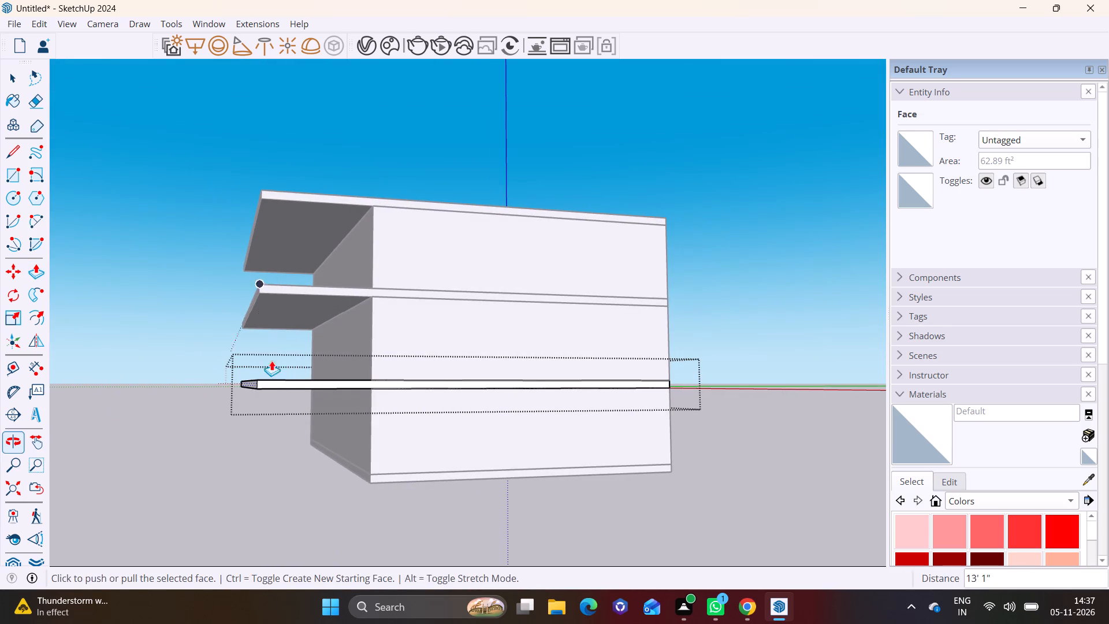
key(space)
click(561, 502)
shift+middle_drag(530, 463, 515, 367)
middle_drag(435, 350, 455, 387)
scroll(308, 421, up, 4)
triple_click(373, 396)
click(381, 396)
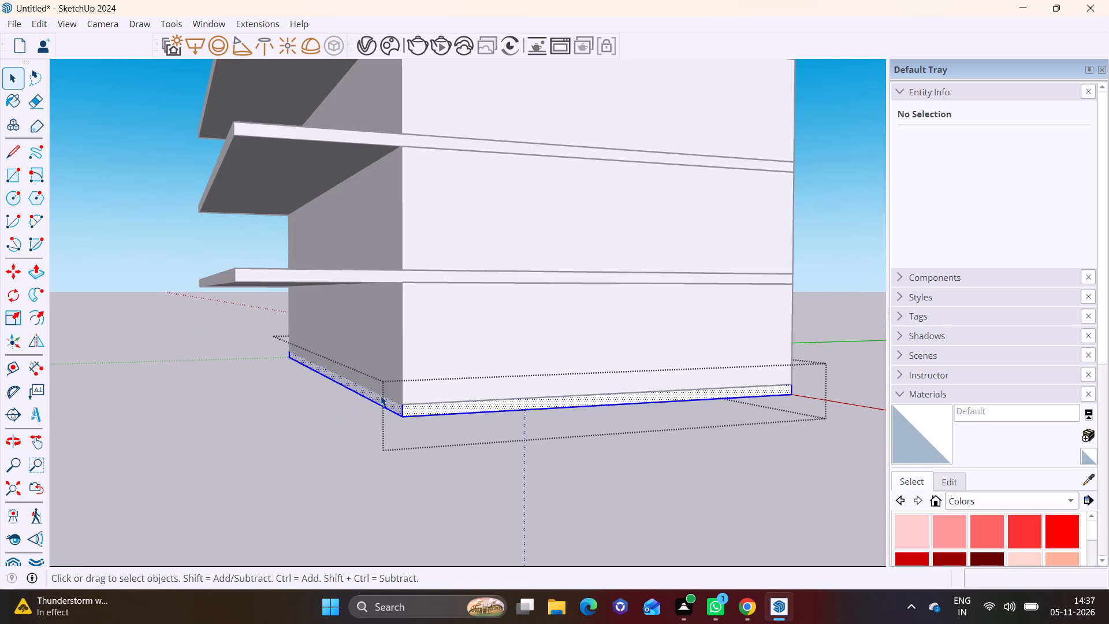
click(380, 402)
click(38, 276)
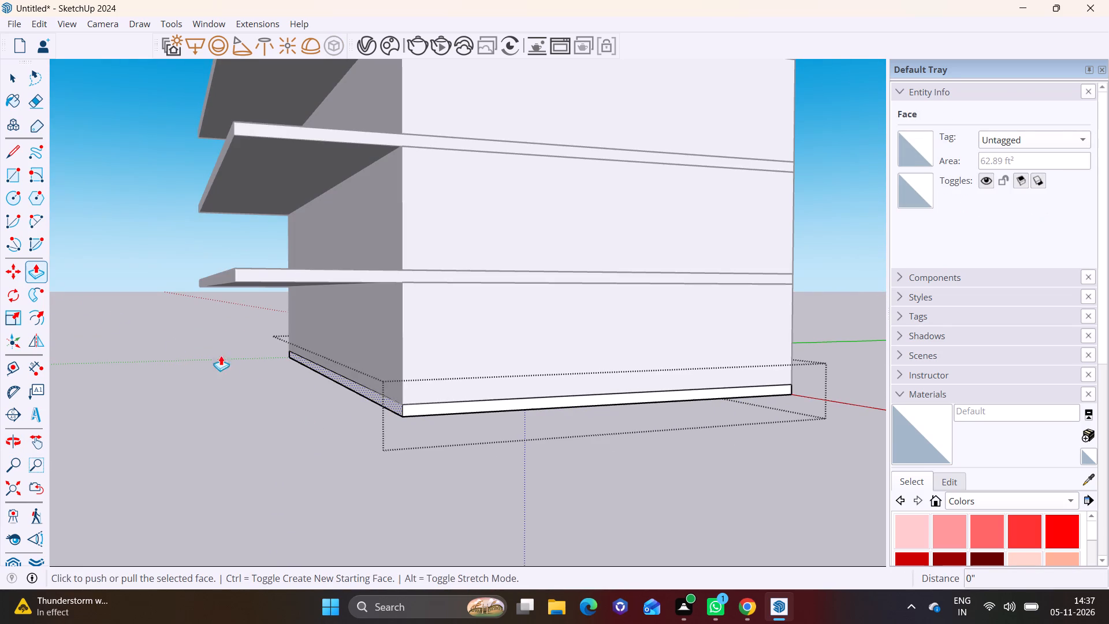
click(378, 393)
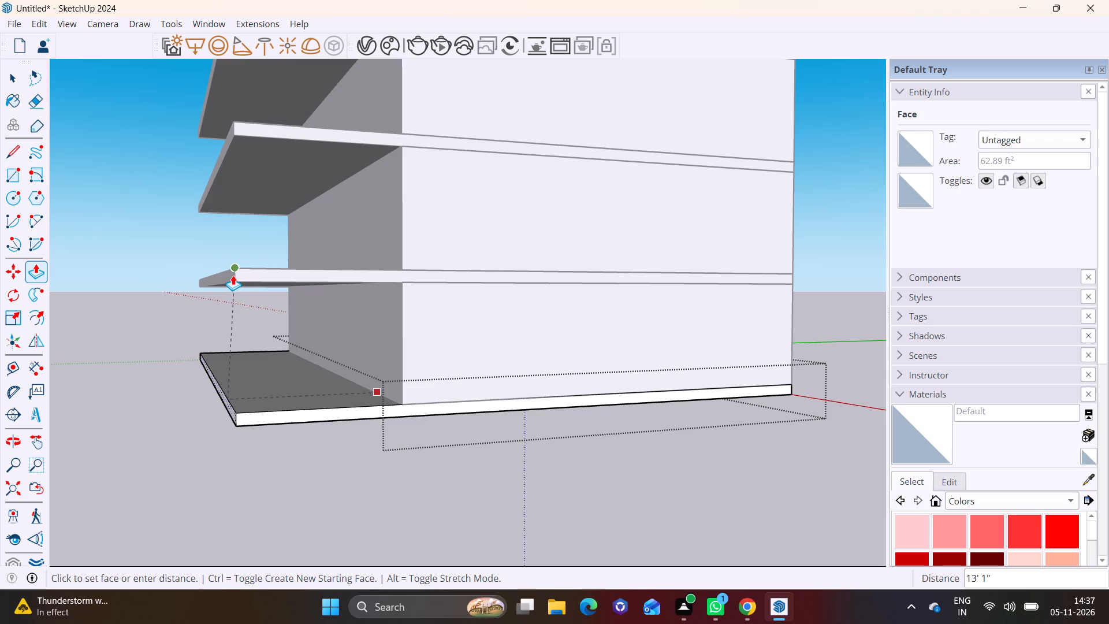
click(233, 275)
key(space)
click(188, 388)
Examine the four projecting slabs from the front and side of the building.
scroll(149, 365, down, 2)
middle_drag(184, 357, 512, 385)
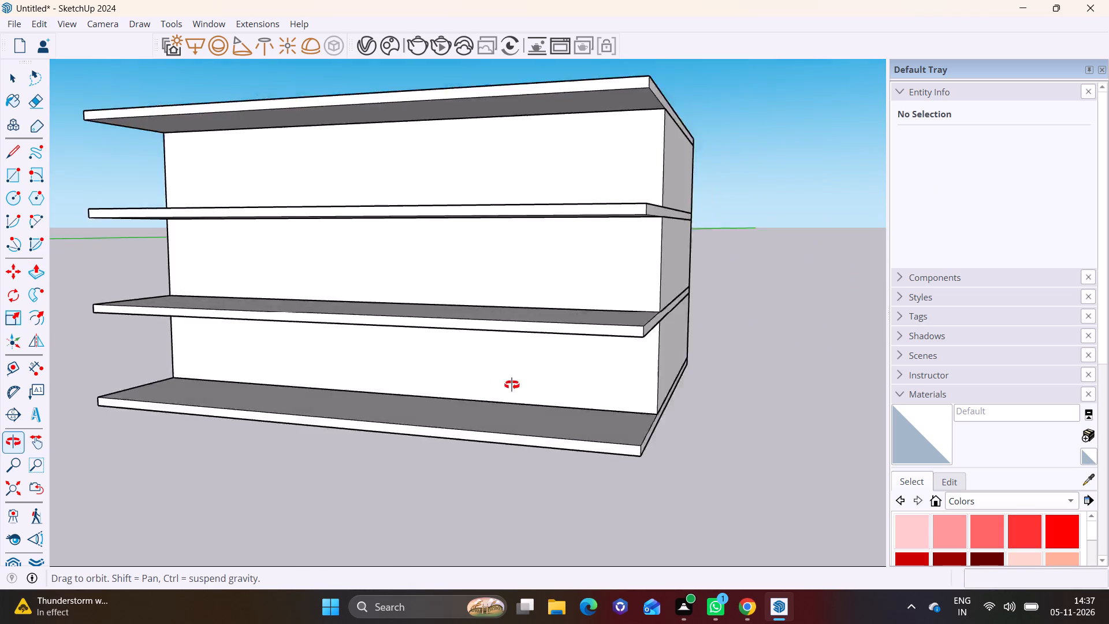
middle_drag(512, 385, 587, 385)
shift+middle_drag(498, 354, 474, 438)
middle_drag(418, 405, 420, 366)
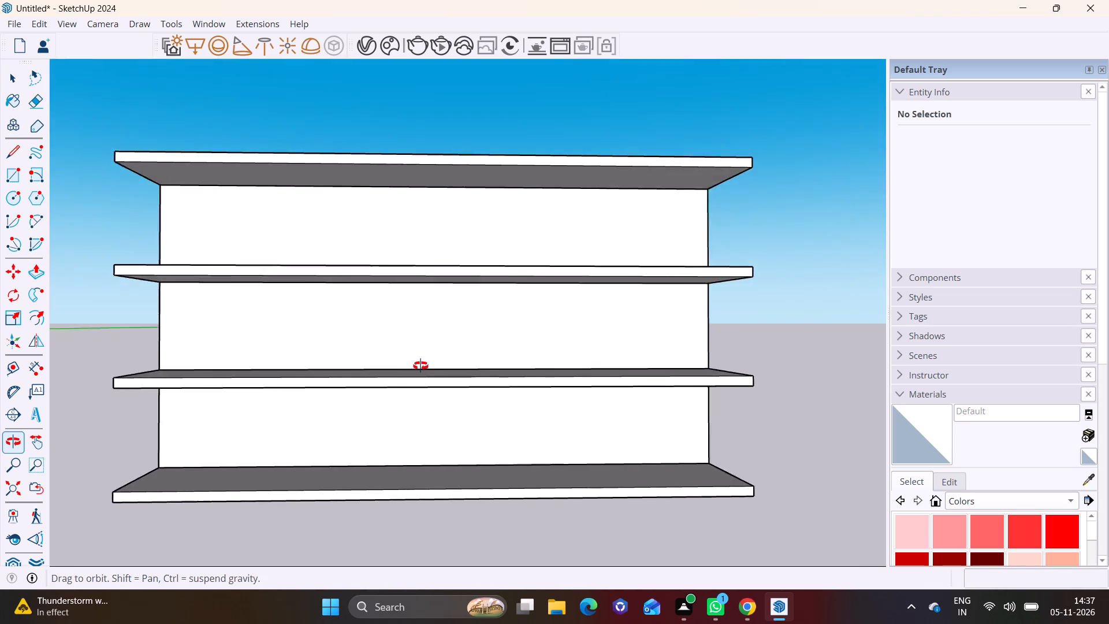
middle_drag(420, 366, 375, 395)
shift+middle_drag(359, 395, 462, 284)
middle_drag(284, 330, 284, 329)
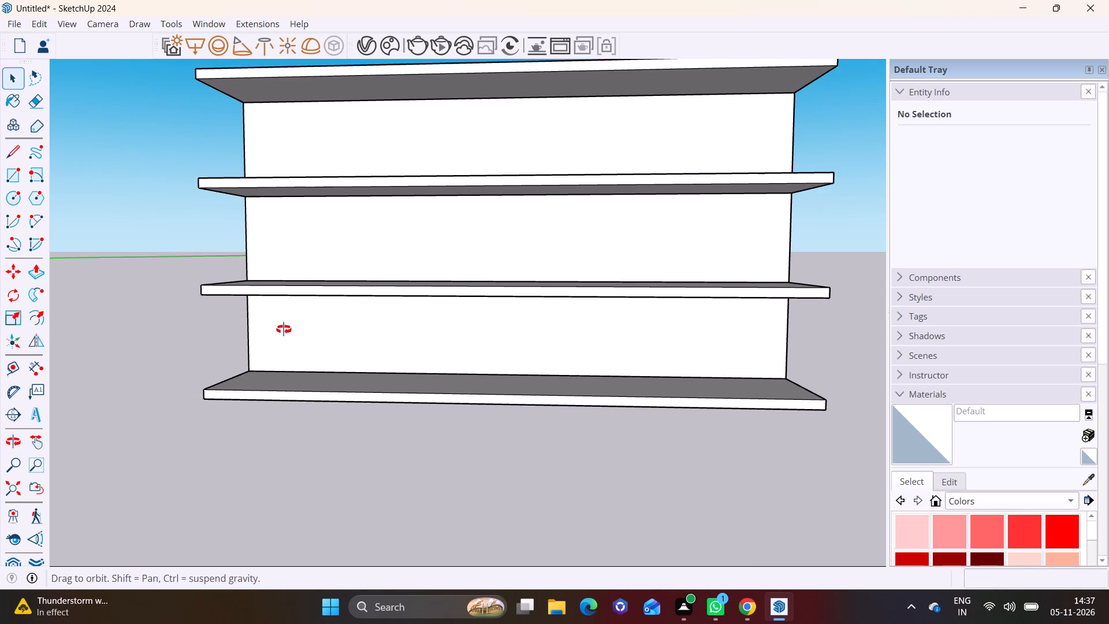
middle_drag(284, 329, 580, 368)
Draw a narrow 13' 1" long rectangle across the base slab's projecting part, starting from the building's wall corner and flush with the slab end.
shift+scroll(489, 392, up, 1)
shift+middle_drag(470, 384, 343, 323)
middle_drag(331, 326, 319, 408)
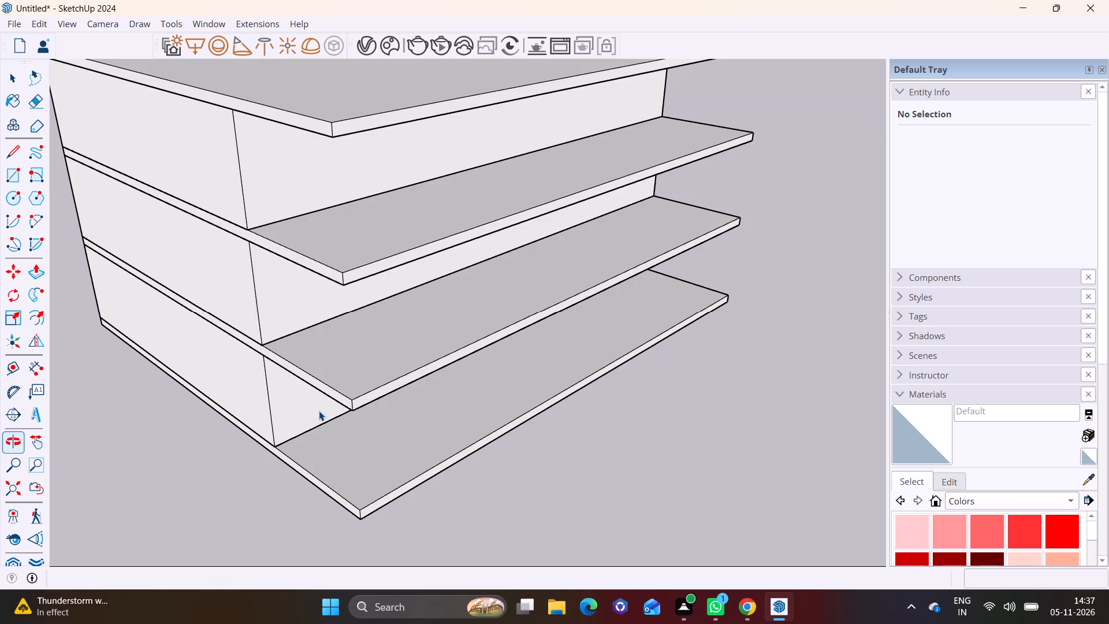
scroll(318, 411, up, 1)
shift+middle_drag(308, 422, 281, 300)
click(18, 179)
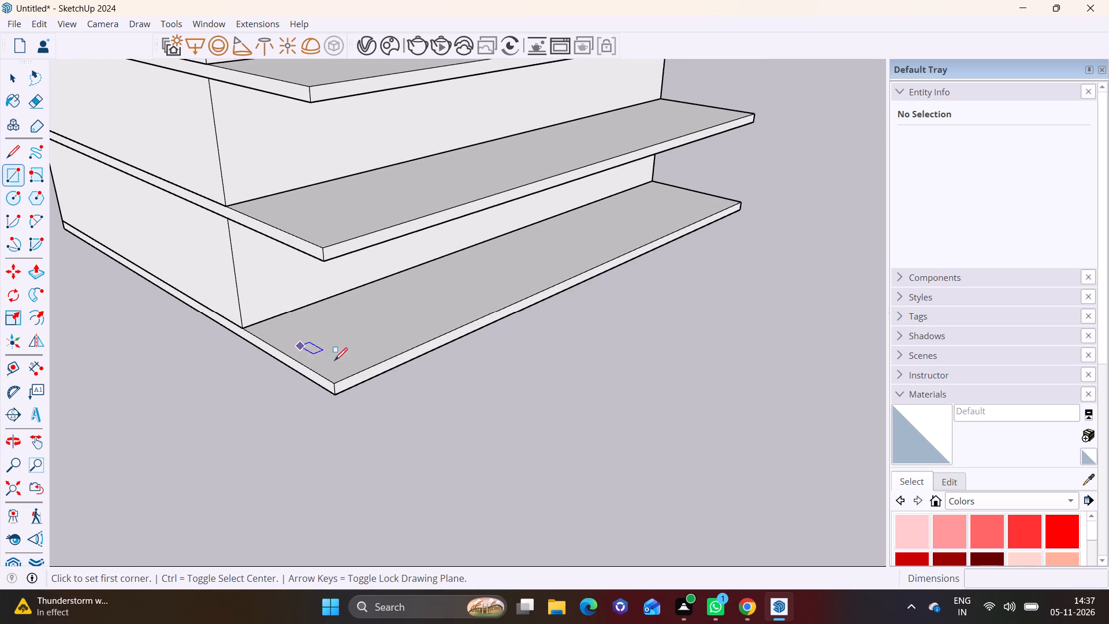
scroll(334, 361, up, 3)
click(210, 319)
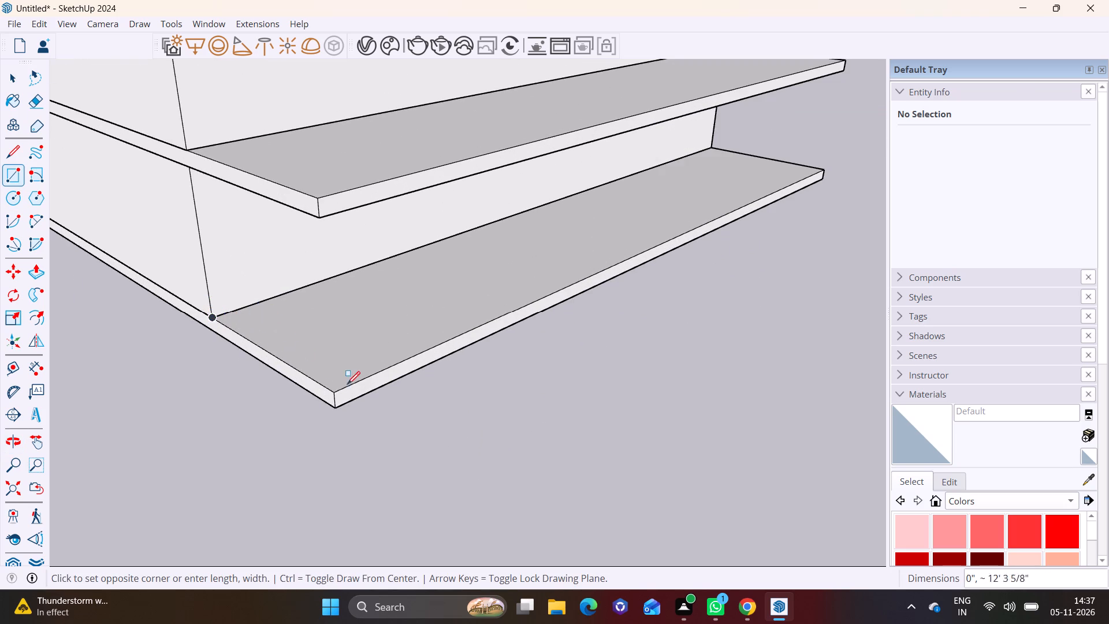
click(355, 382)
Push/Pull the base slab's strip upward to the underside of the slab above, forming the ground-storey end wall.
click(10, 76)
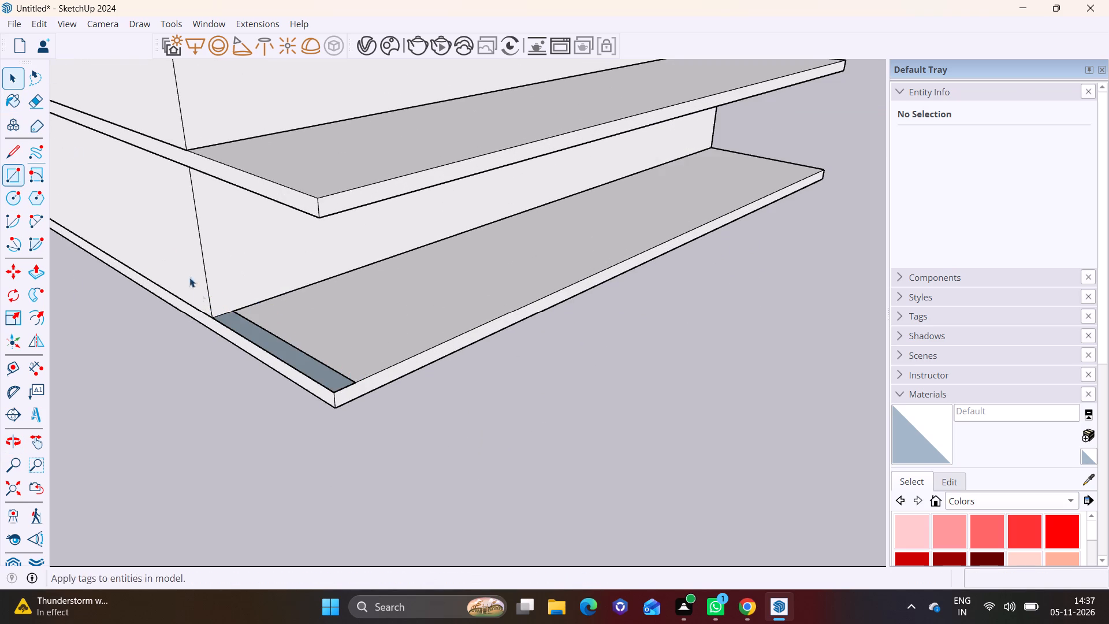
click(254, 337)
click(31, 270)
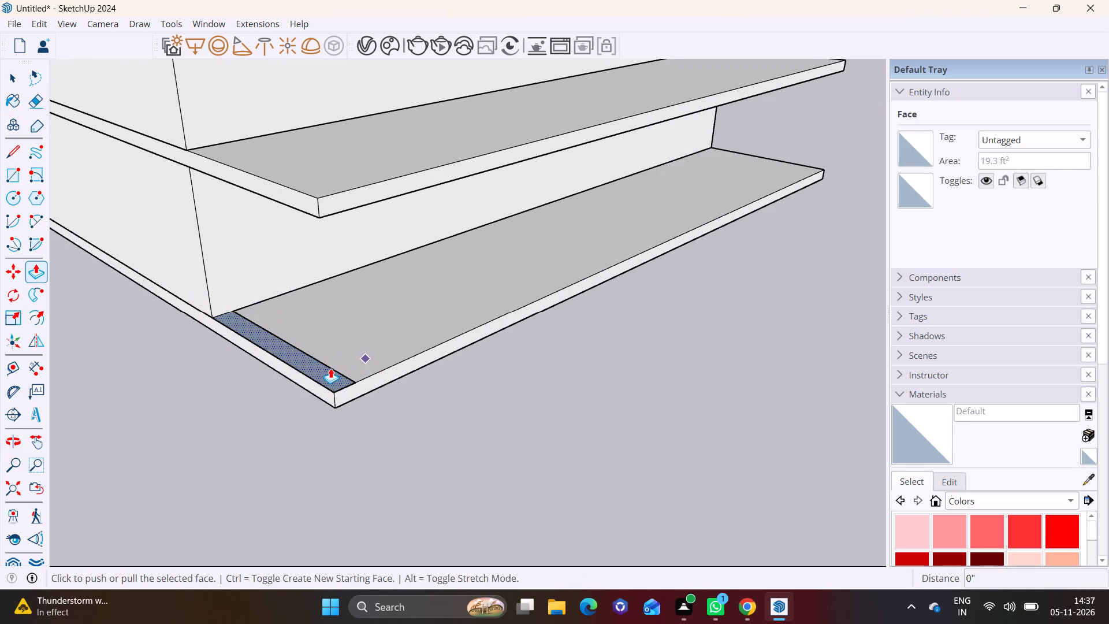
drag(322, 369, 325, 348)
drag(277, 340, 255, 96)
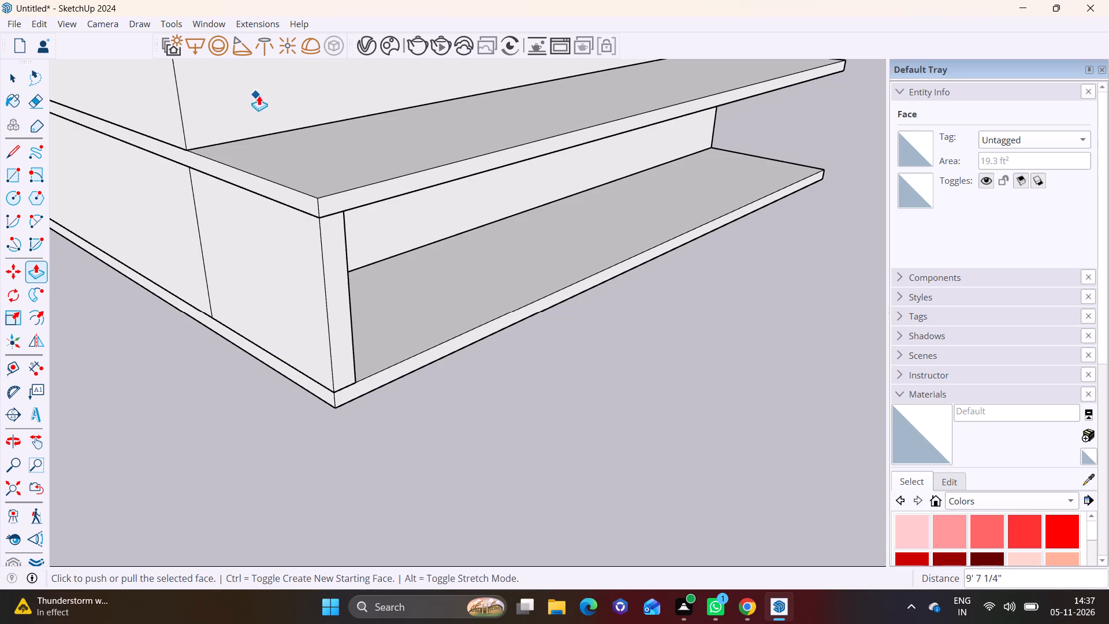
Draw a rectangle about 1' 8" by 13' 1" at the same end of the slab below the top storey, starting from the wall corner.
scroll(303, 132, down, 4)
shift+middle_drag(295, 158, 283, 463)
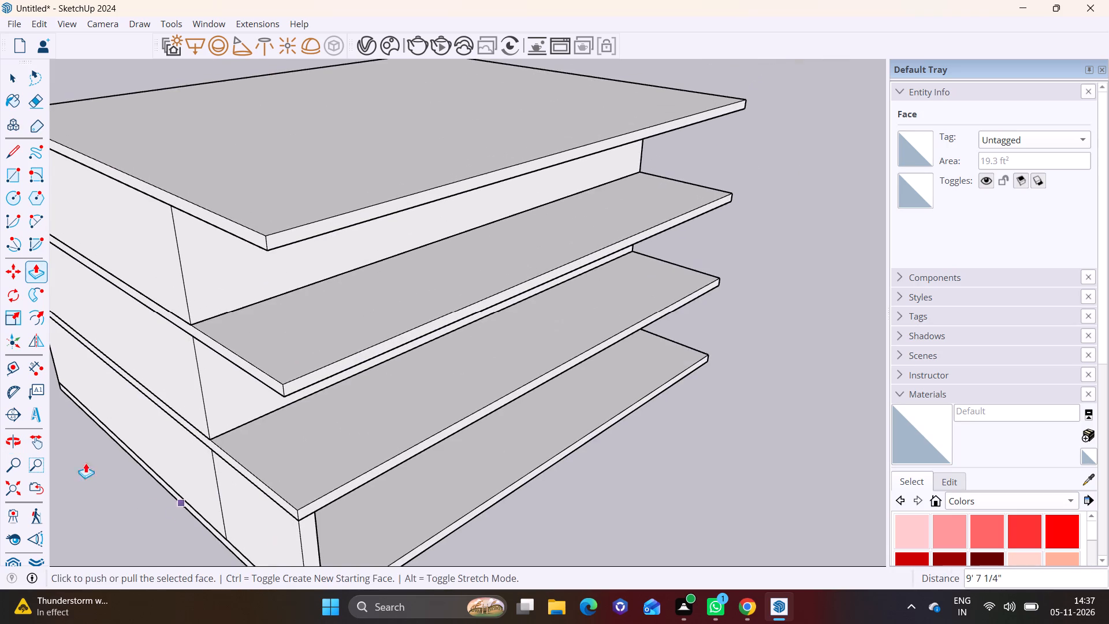
click(13, 172)
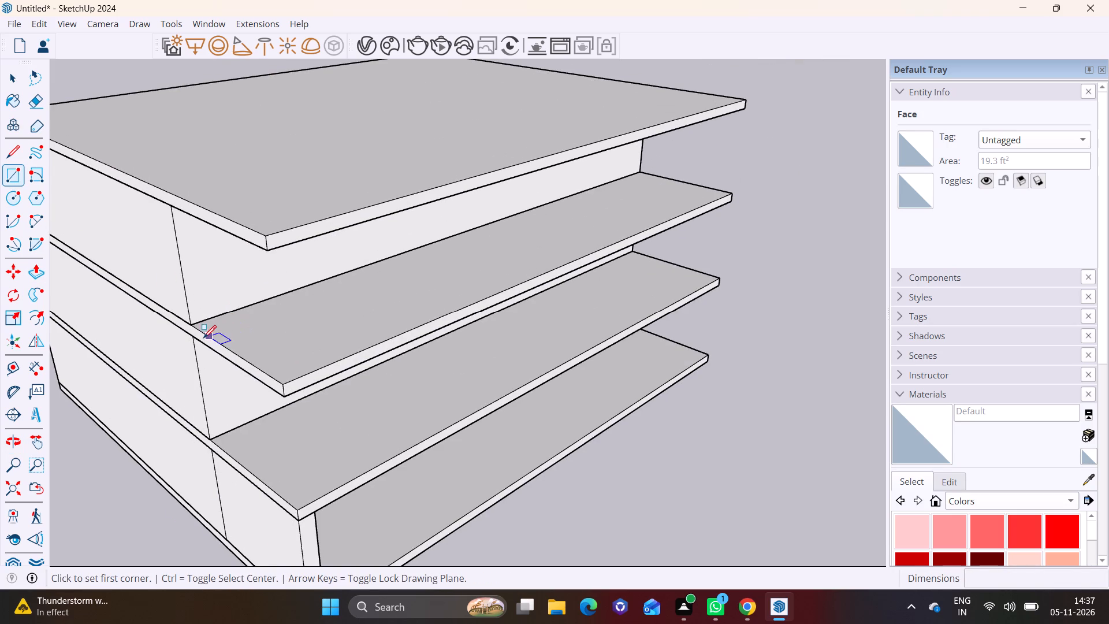
click(192, 324)
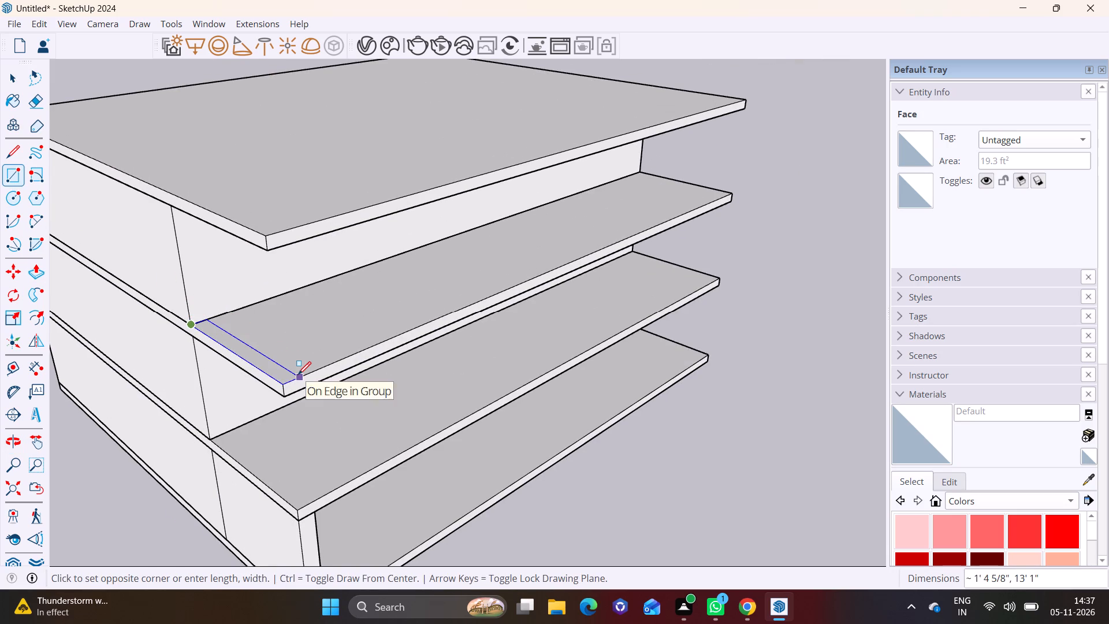
click(302, 372)
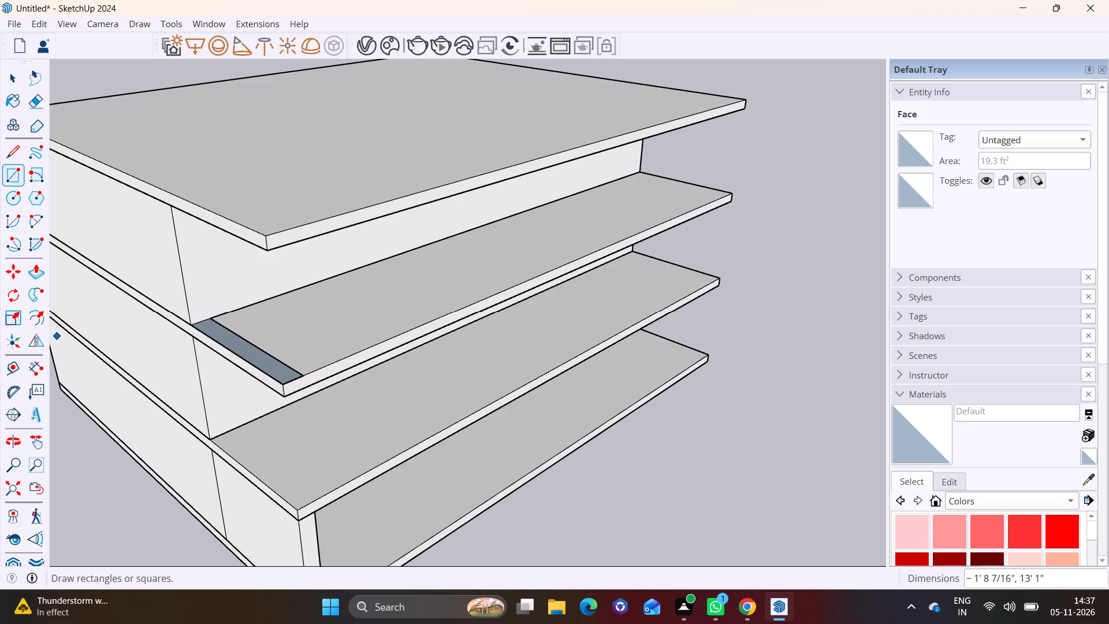
Draw a narrow 13' 1" long rectangle at the same end of the slab above the ground storey, starting from the wall corner.
click(14, 173)
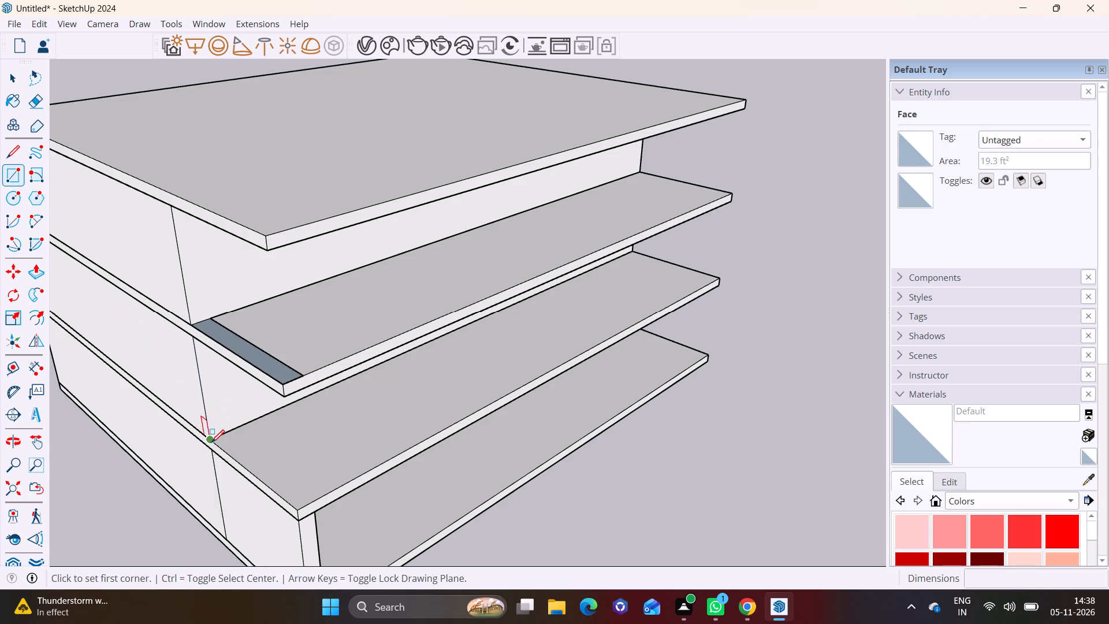
click(210, 442)
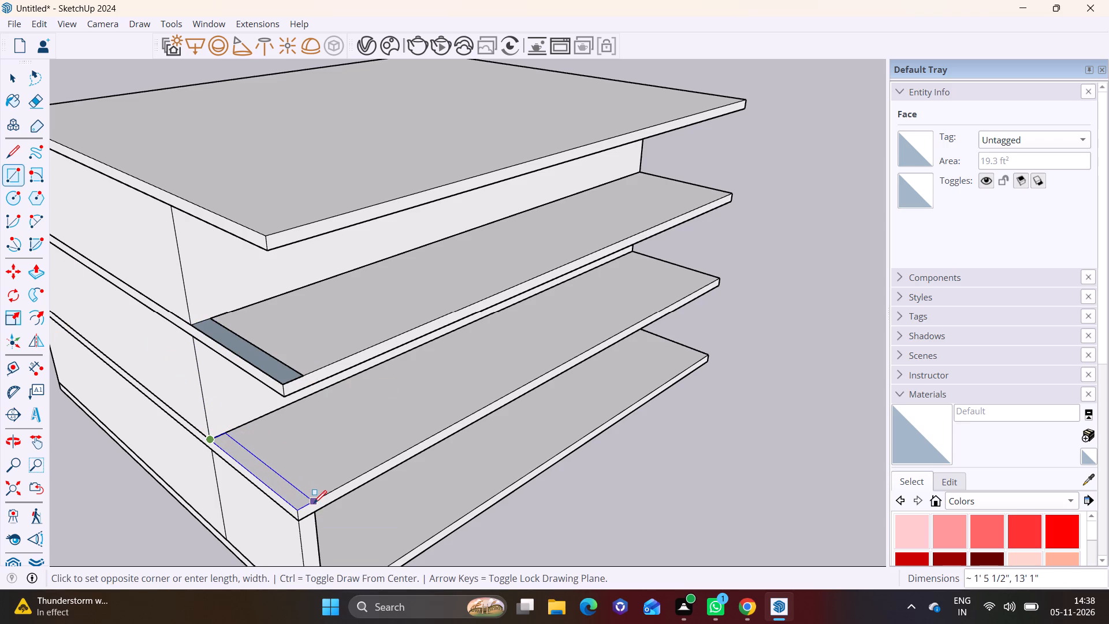
click(316, 502)
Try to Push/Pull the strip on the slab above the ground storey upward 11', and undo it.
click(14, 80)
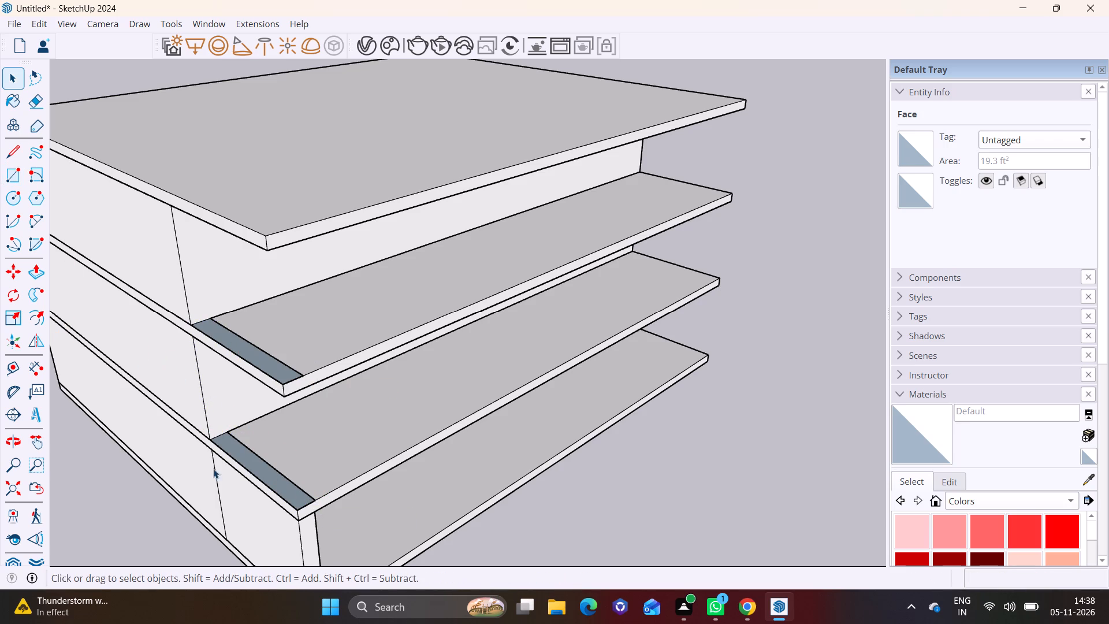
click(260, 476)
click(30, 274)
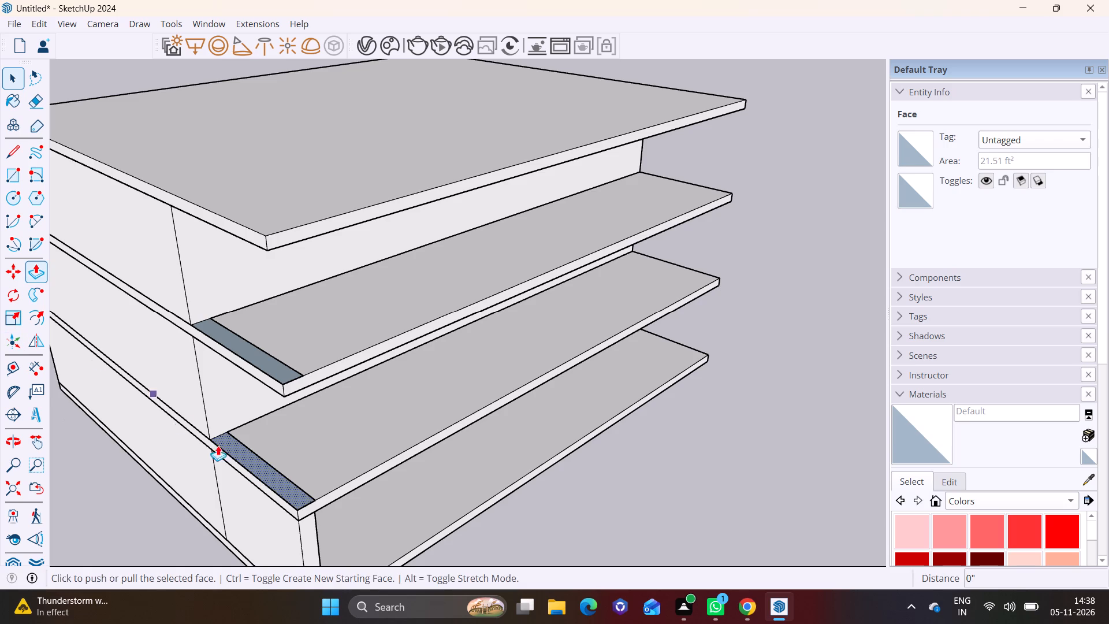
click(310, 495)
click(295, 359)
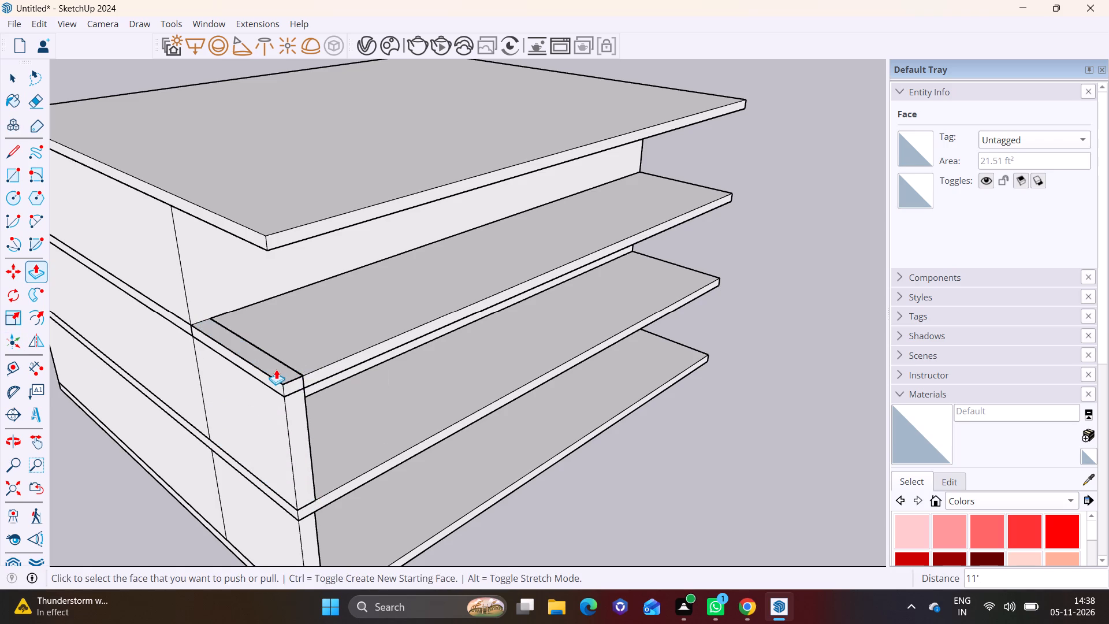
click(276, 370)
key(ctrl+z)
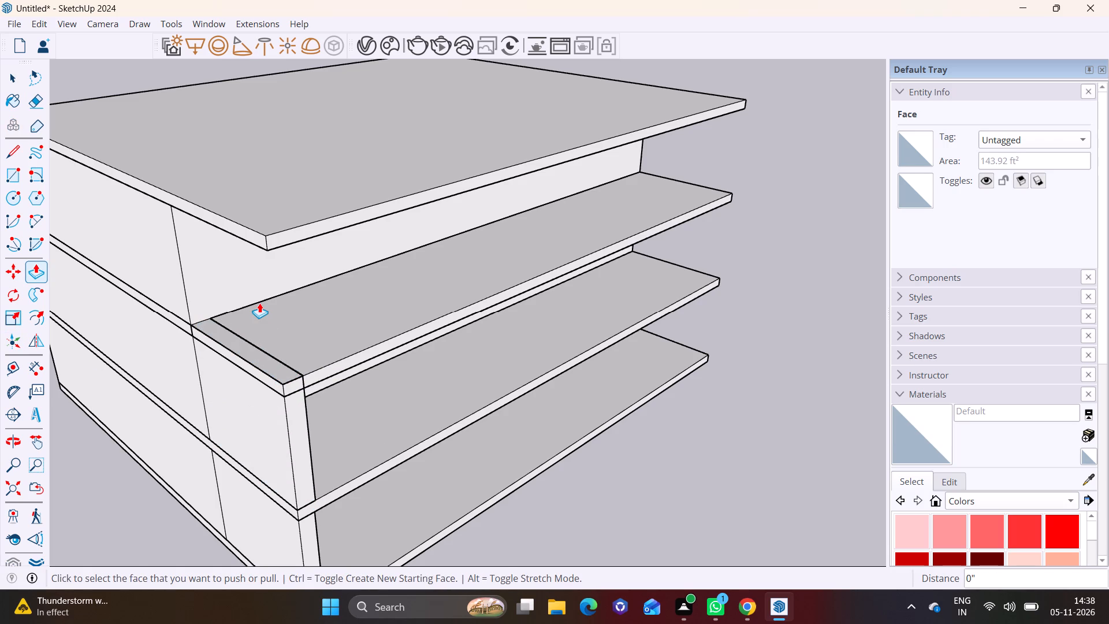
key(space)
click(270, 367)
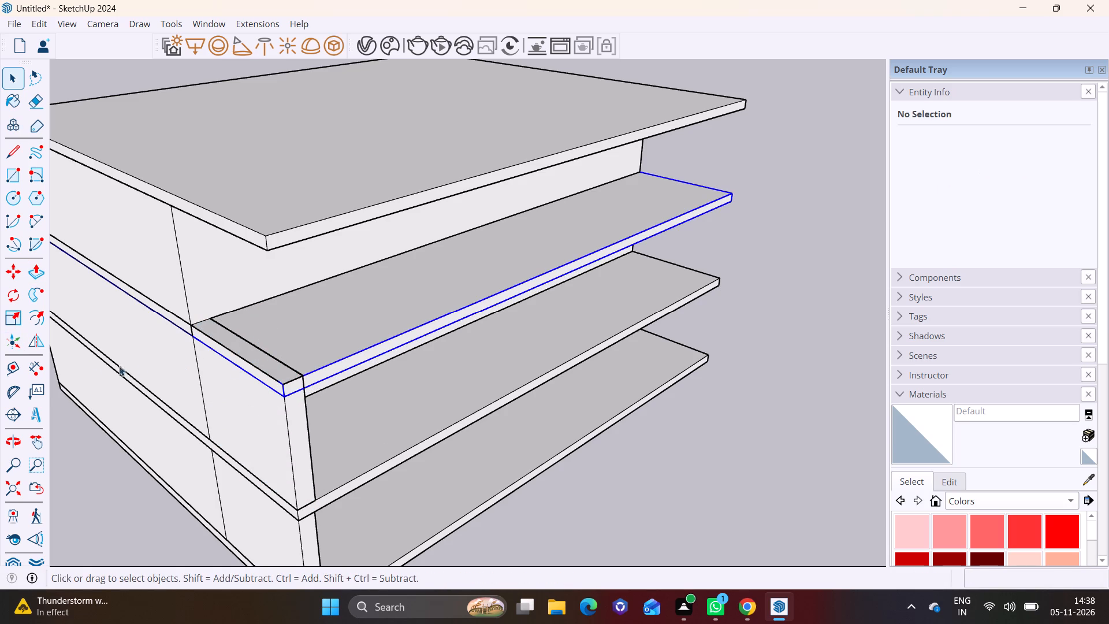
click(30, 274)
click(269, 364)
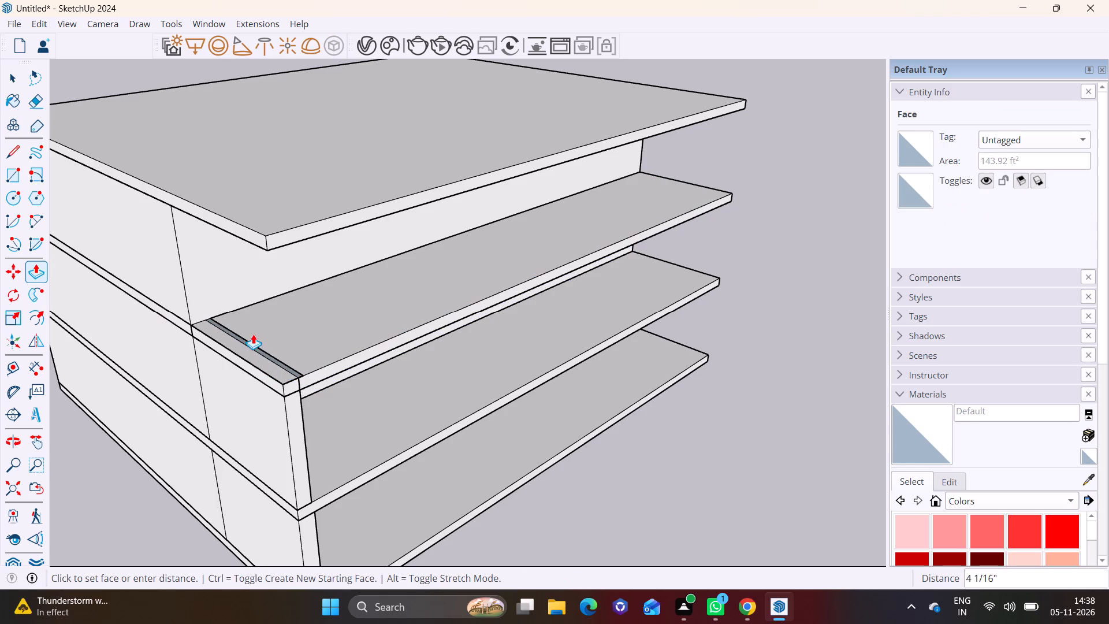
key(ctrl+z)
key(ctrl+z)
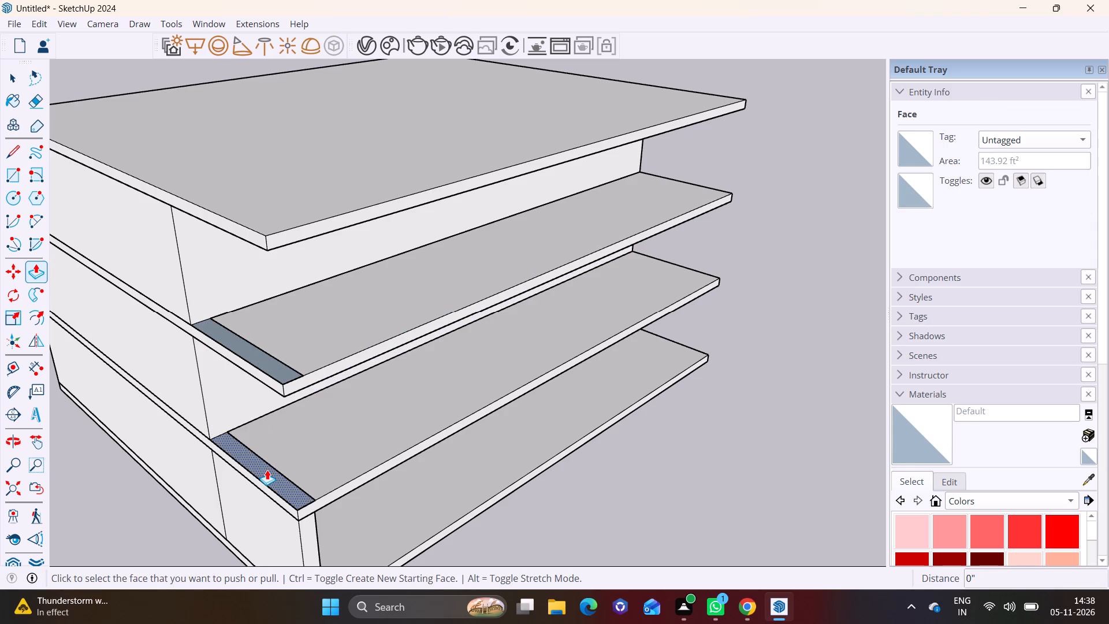
Push/Pull the strip on the slab above the ground storey upward 10' to the underside of the next slab.
click(267, 470)
click(281, 393)
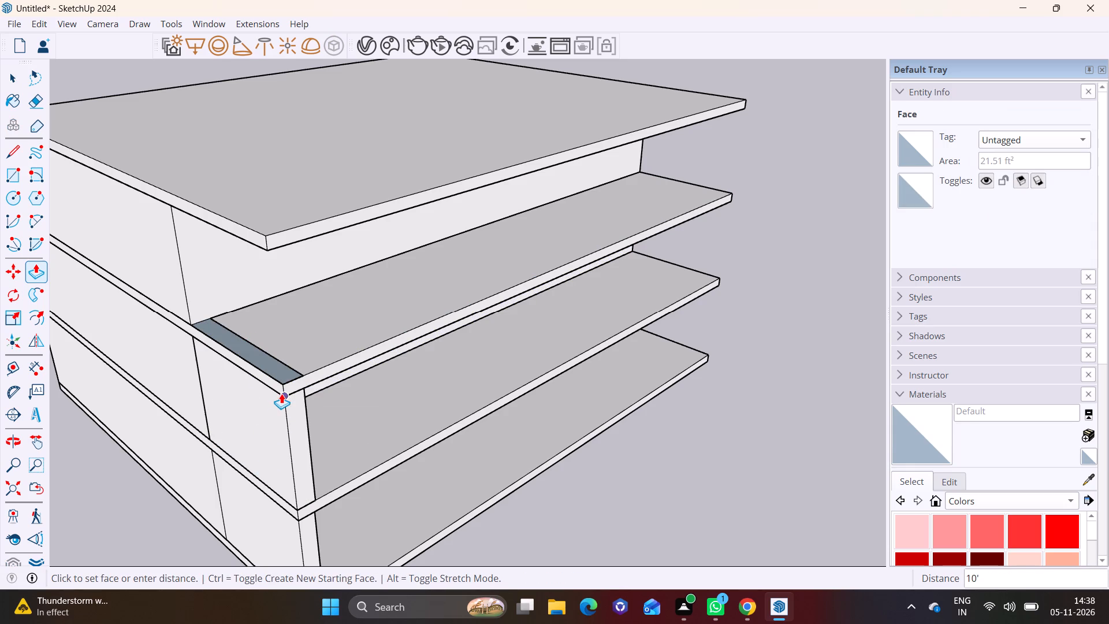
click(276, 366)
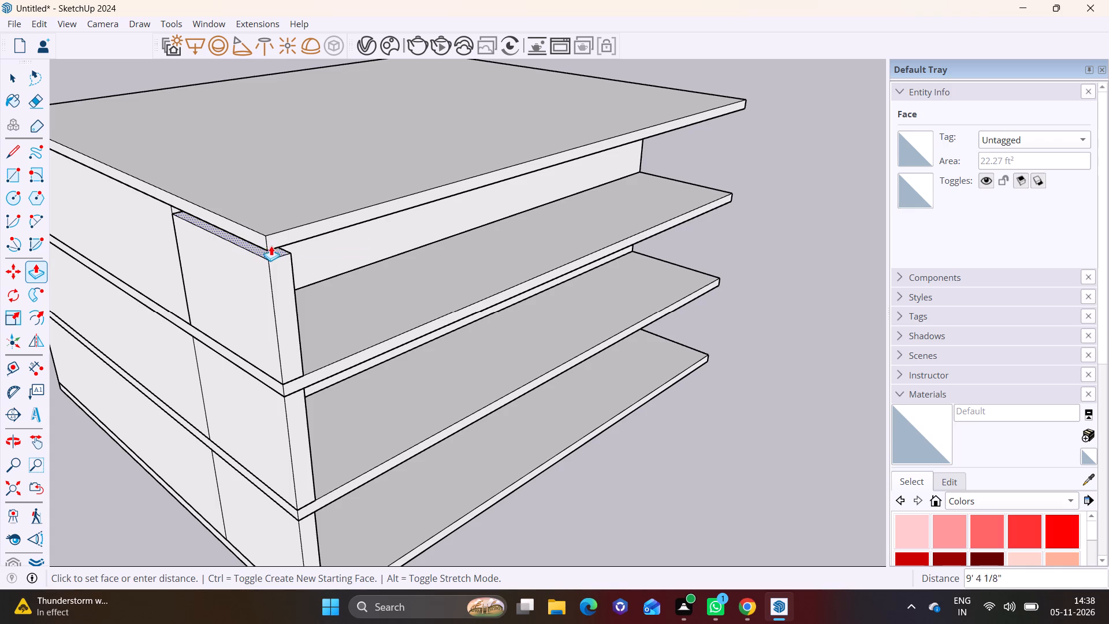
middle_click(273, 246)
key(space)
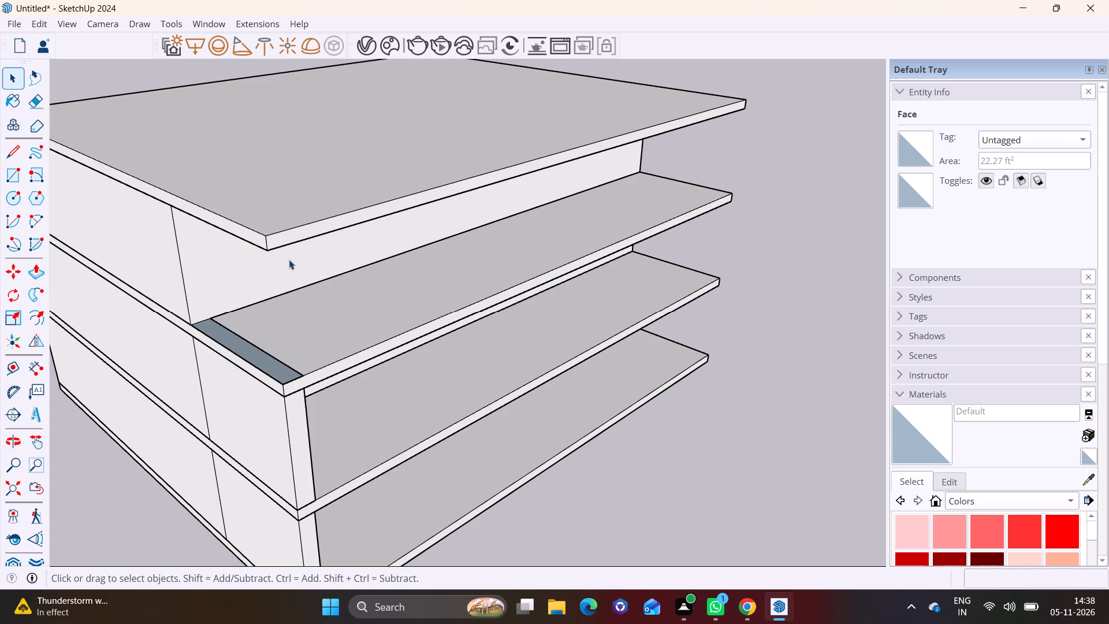
Push/Pull the top-storey strip upward 10' to the underside of the roof slab and clear the selection.
click(35, 259)
click(34, 263)
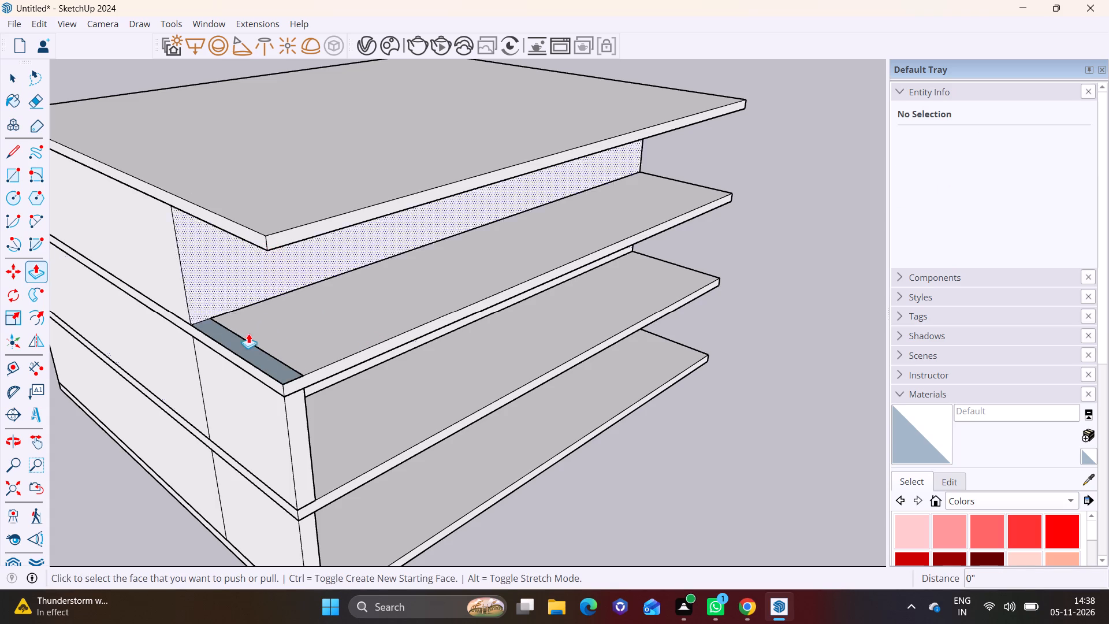
click(252, 346)
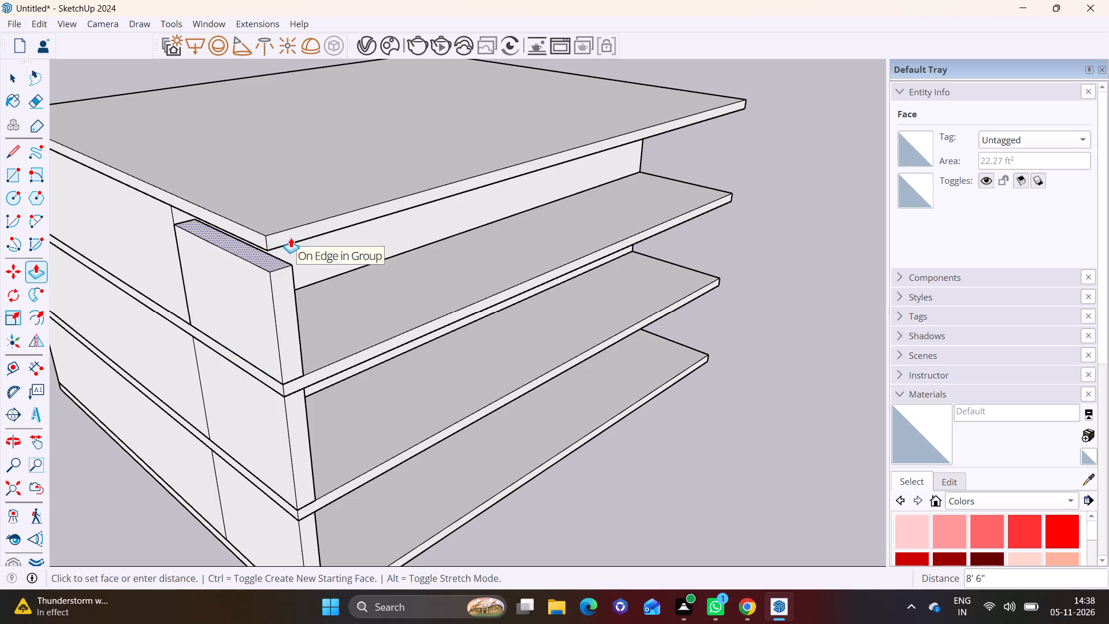
middle_drag(306, 232, 297, 136)
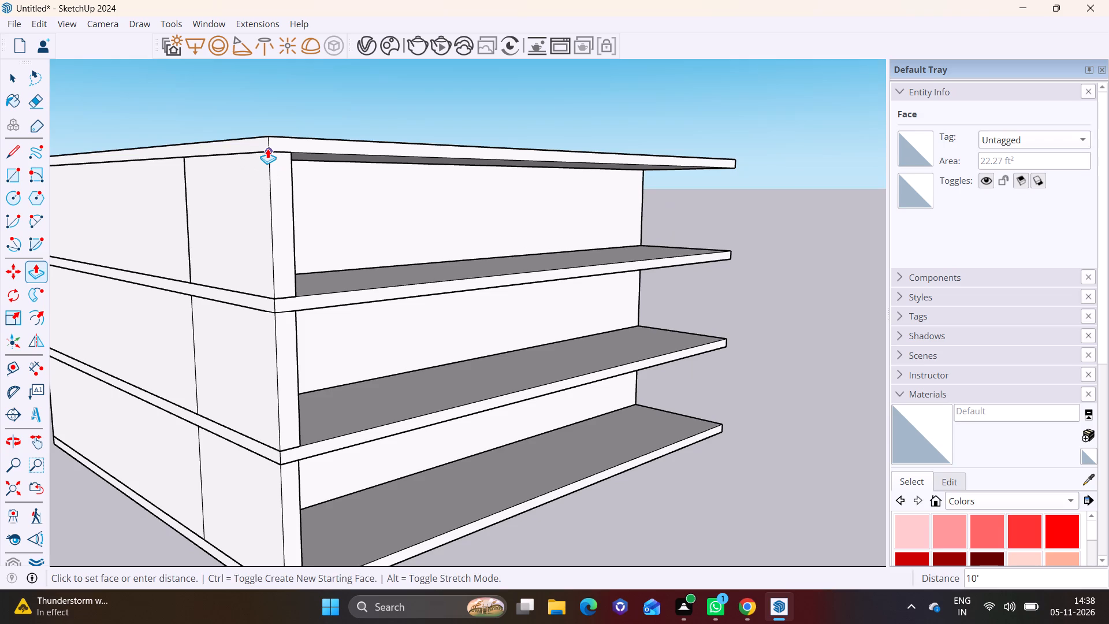
click(267, 148)
key(space)
click(742, 442)
Erase the three vertical seam edges between the original walls and the new end walls on the building's end face.
middle_drag(719, 440, 508, 439)
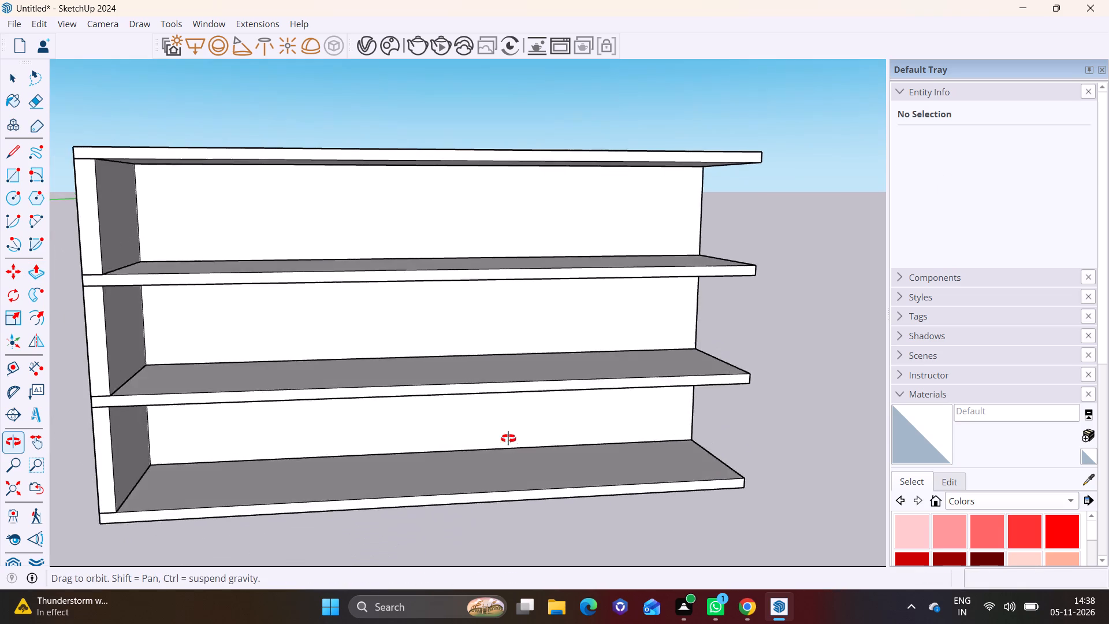
middle_drag(508, 439, 459, 429)
scroll(295, 369, down, 3)
middle_drag(229, 368, 544, 367)
scroll(371, 366, up, 2)
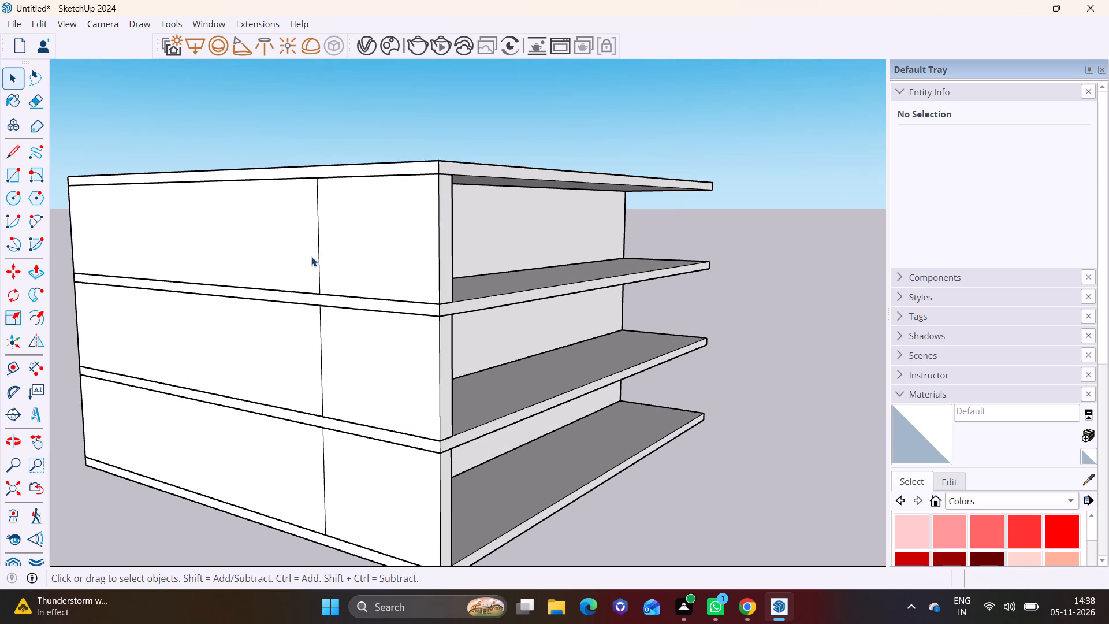
click(320, 242)
right_click(320, 242)
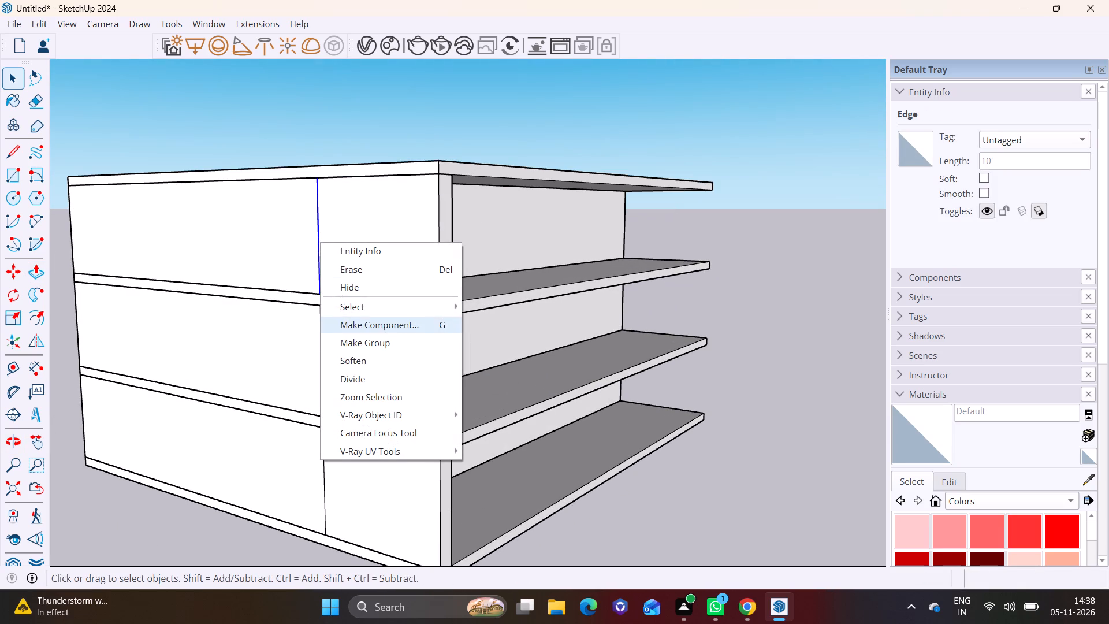
click(365, 270)
click(322, 329)
right_click(322, 330)
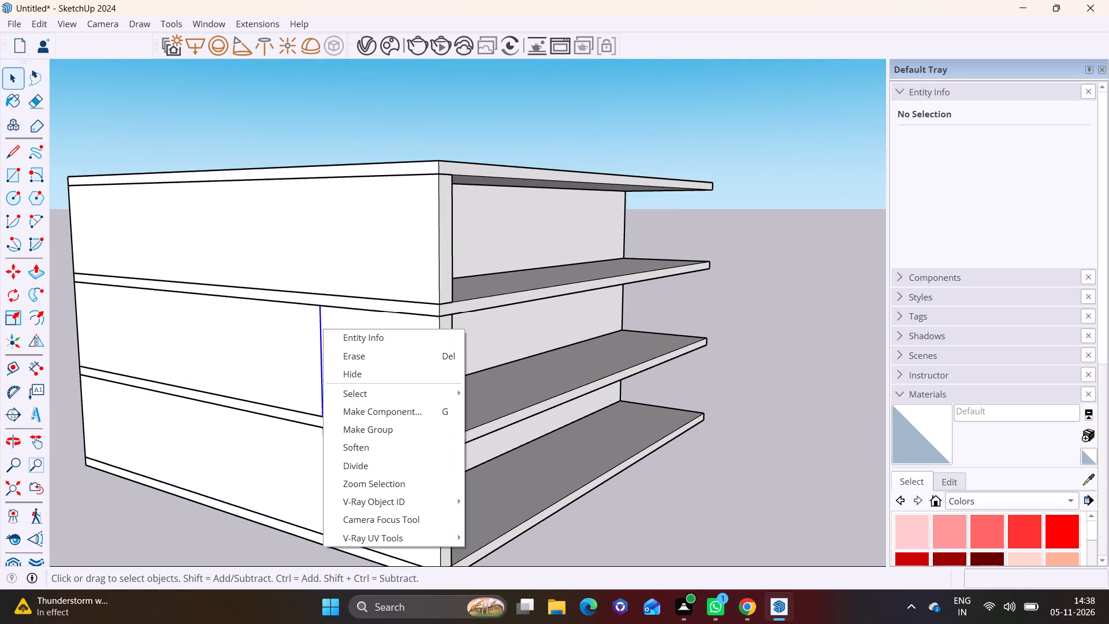
click(343, 360)
click(323, 446)
right_click(323, 446)
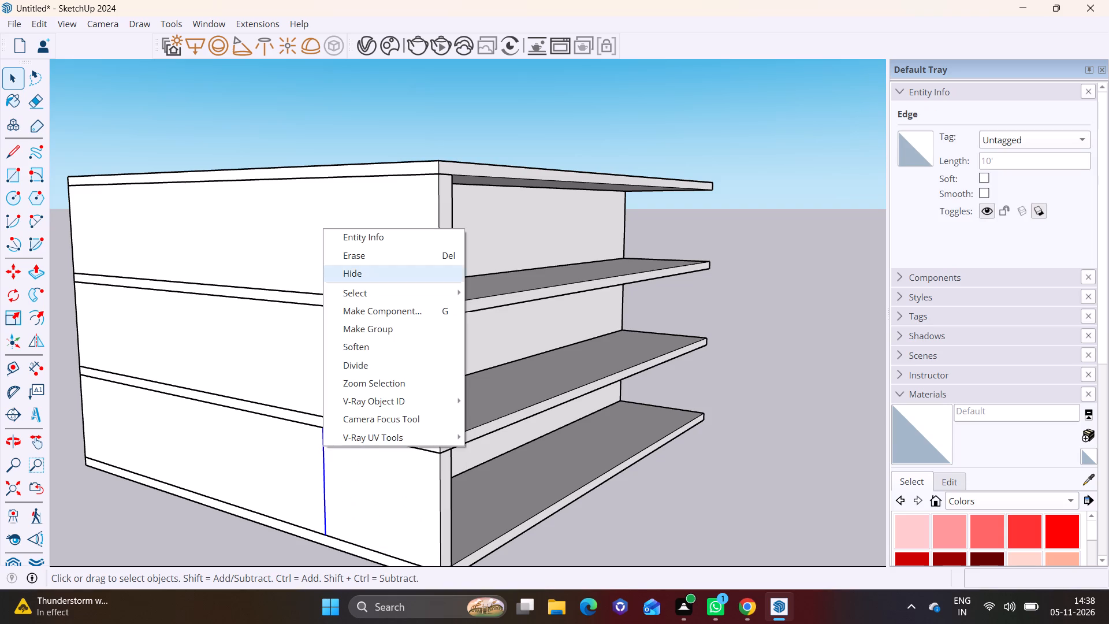
click(382, 260)
Examine the projecting slabs and the new end walls from the front and from below.
scroll(438, 361, down, 2)
middle_drag(550, 408, 256, 399)
scroll(322, 369, down, 2)
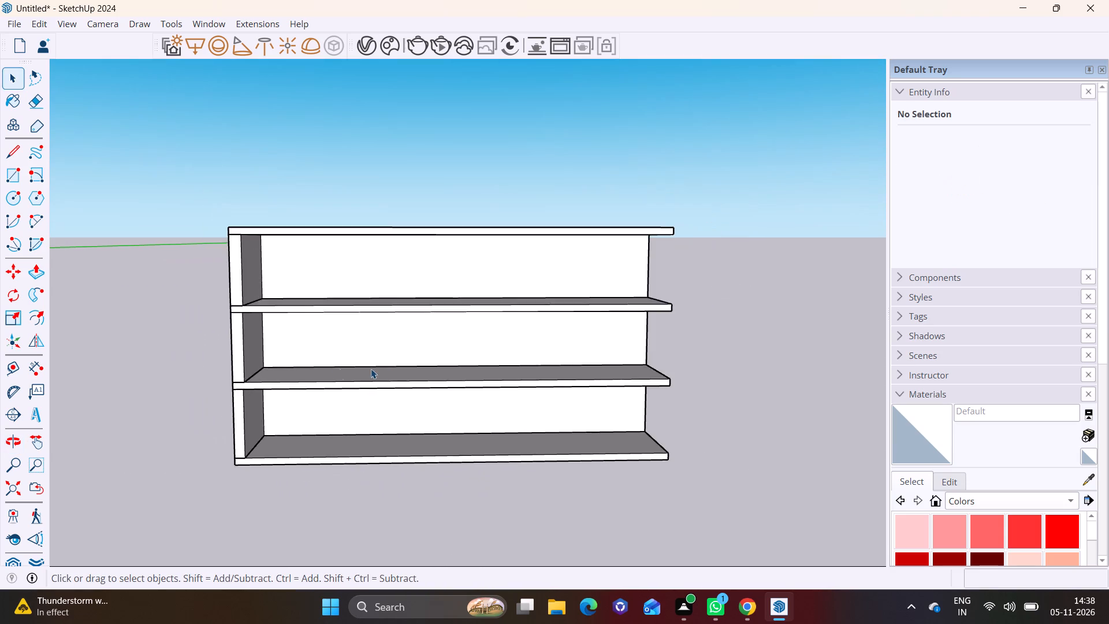
middle_drag(386, 368, 276, 404)
scroll(274, 402, up, 3)
shift+middle_drag(295, 406, 407, 341)
middle_drag(348, 379, 329, 332)
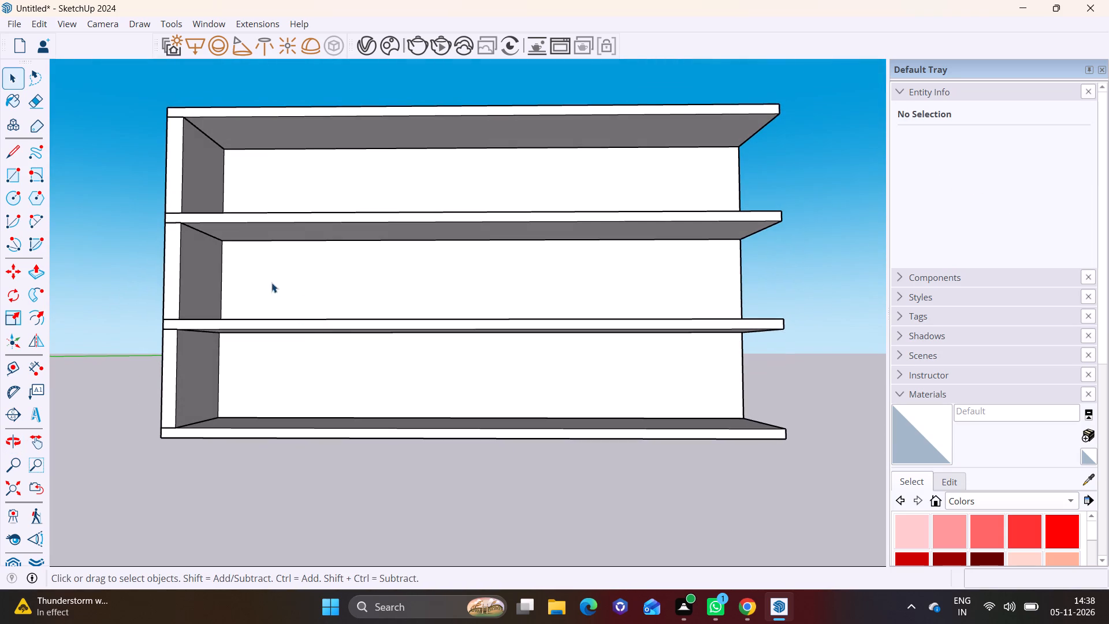
shift+scroll(308, 282, down, 1)
shift+middle_drag(346, 270, 242, 306)
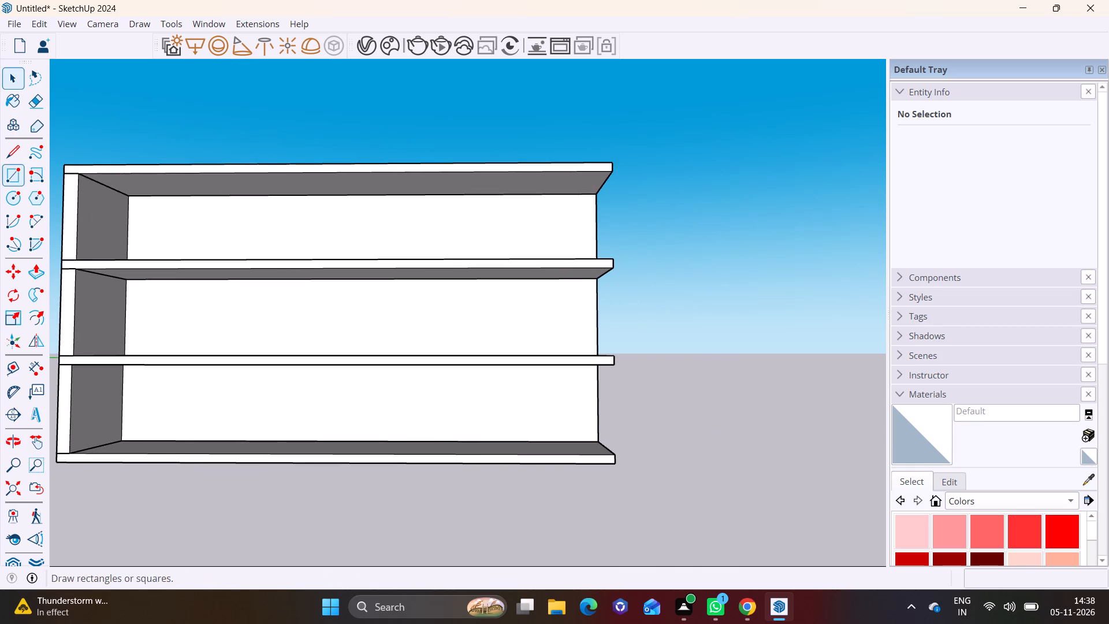
Draw a rectangle about 34.7' long and 1' high on the roof slab's projecting front edge, starting from its open-end corner.
click(9, 170)
middle_drag(669, 336, 660, 387)
scroll(612, 248, up, 2)
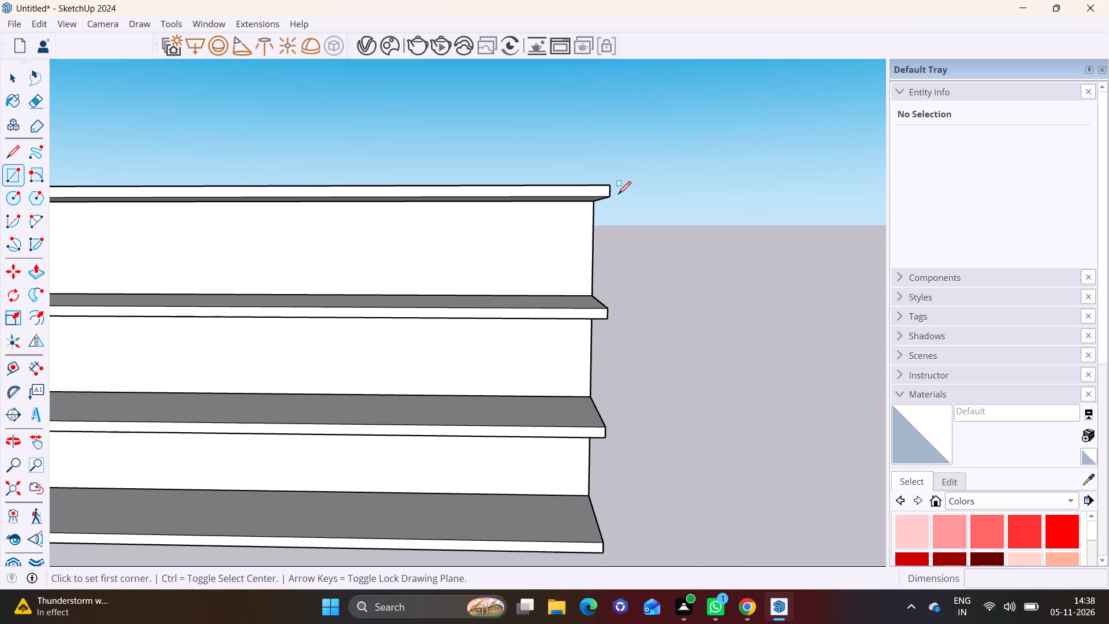
click(609, 186)
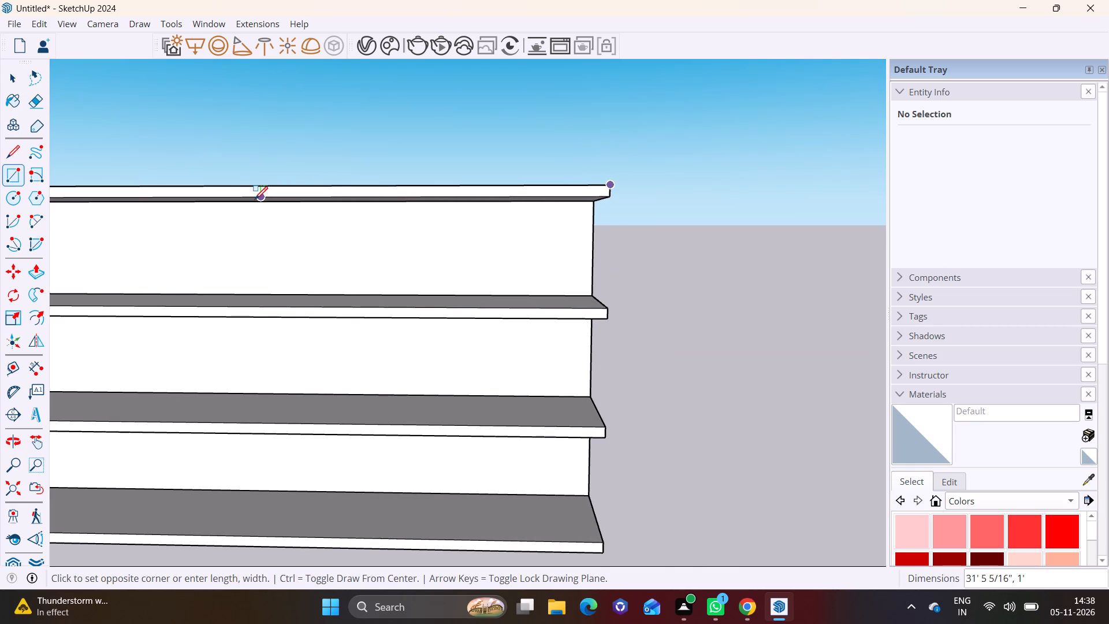
click(226, 195)
key(space)
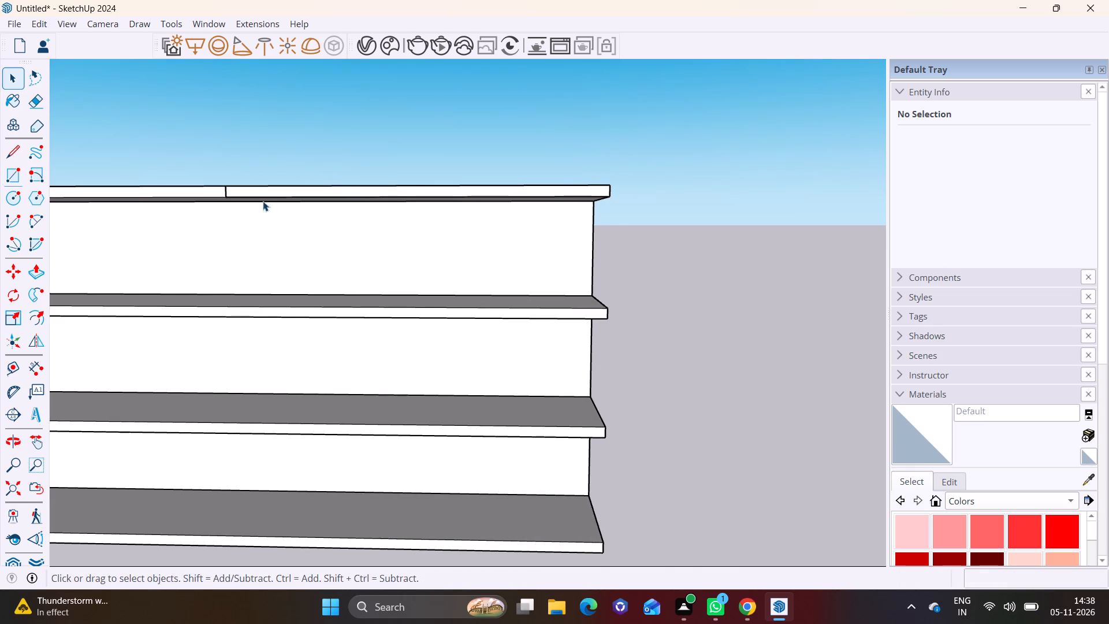
Push/Pull the long rectangle on the roof slab's edge outward to a depth of about 1' 6 1/2".
click(29, 265)
click(270, 191)
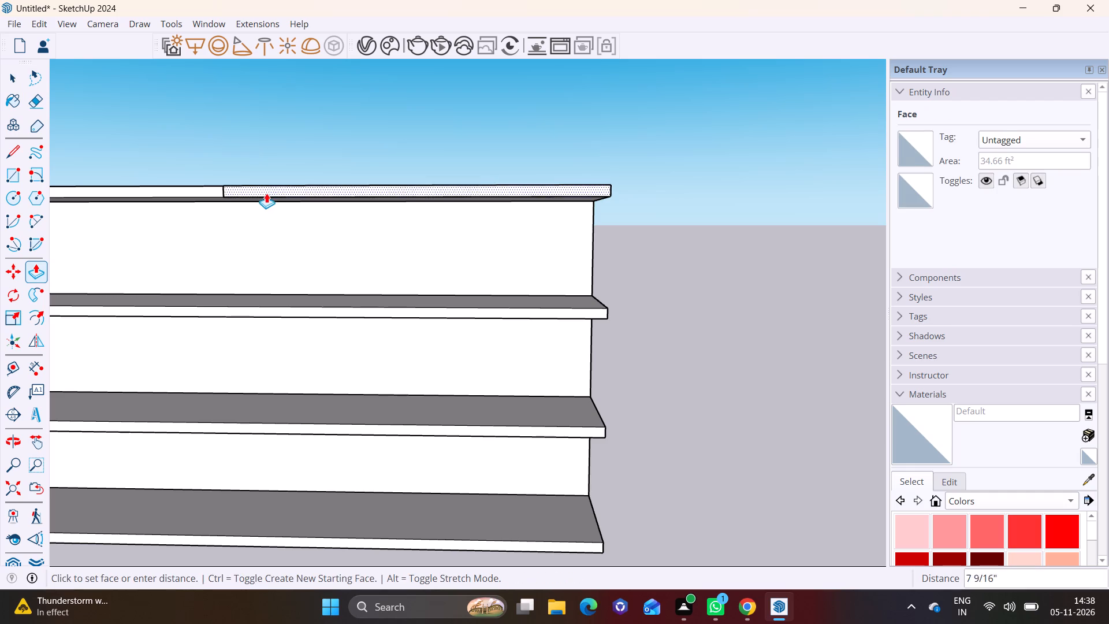
click(265, 194)
middle_drag(566, 233, 374, 370)
scroll(371, 370, down, 1)
scroll(286, 359, up, 3)
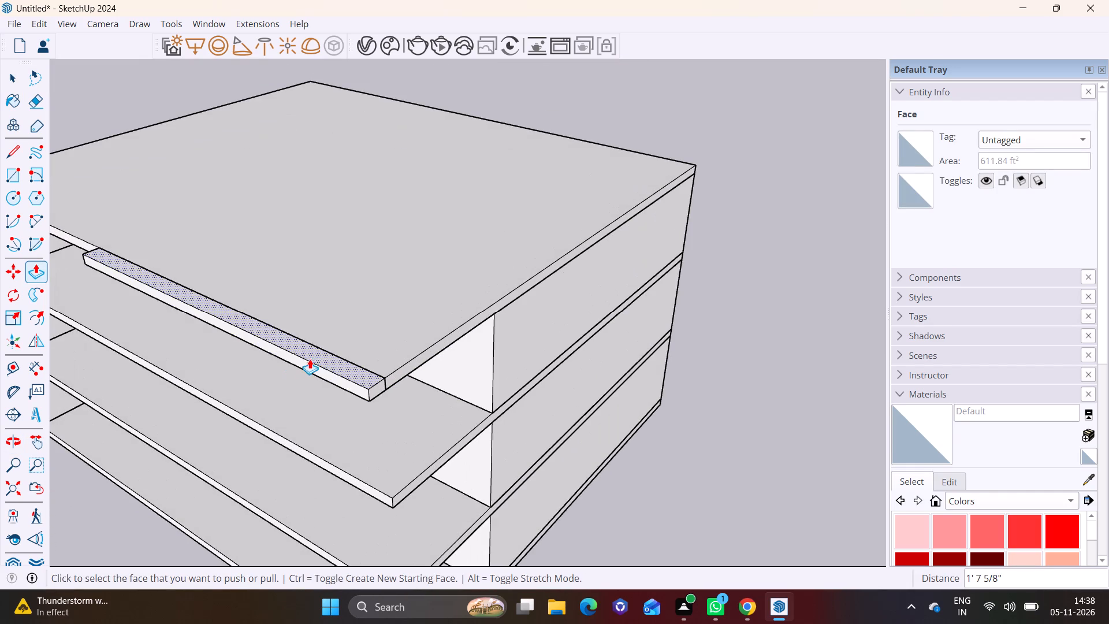
click(299, 361)
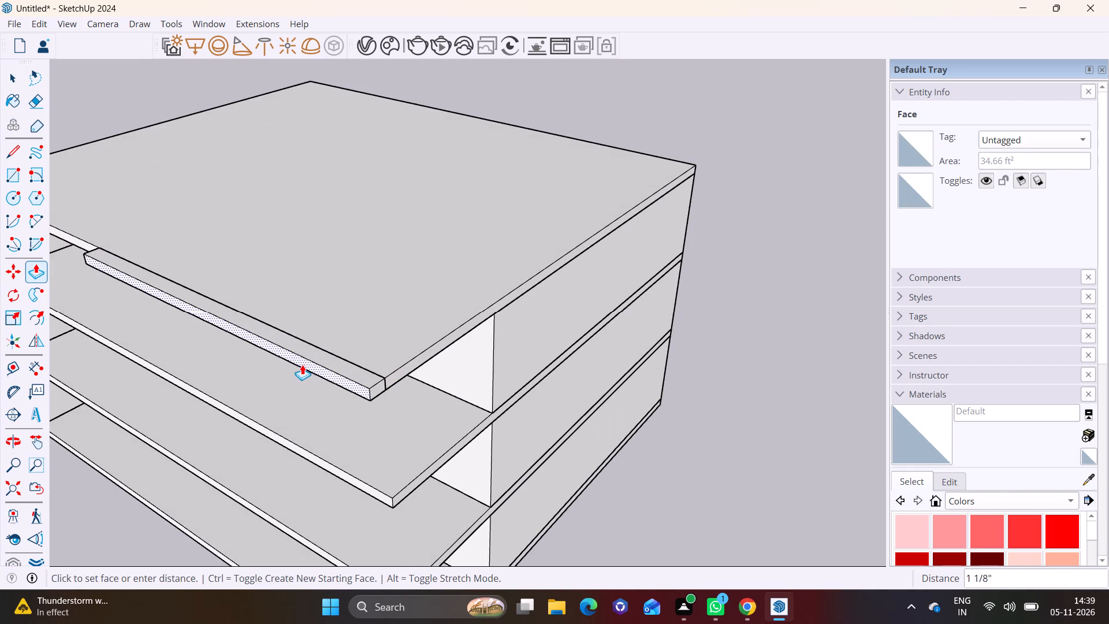
click(302, 365)
scroll(370, 392, down, 6)
middle_drag(401, 415, 560, 322)
key(Escape)
click(12, 80)
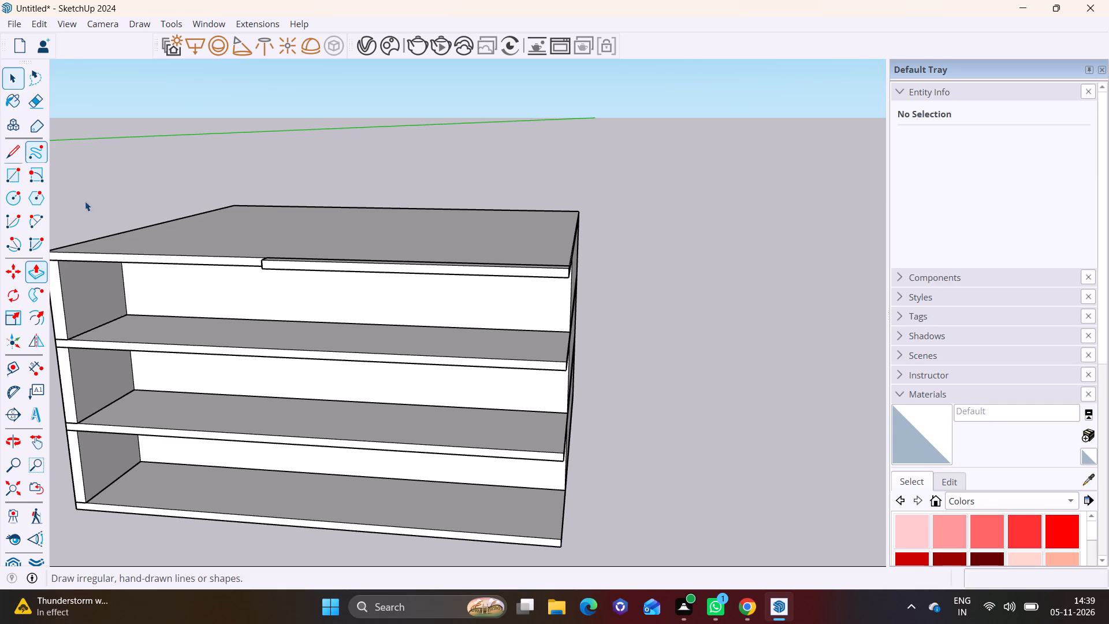
Examine the protruding strip on the roof slab's edge from both ends and from the front.
middle_drag(305, 378, 378, 319)
middle_drag(378, 333, 631, 335)
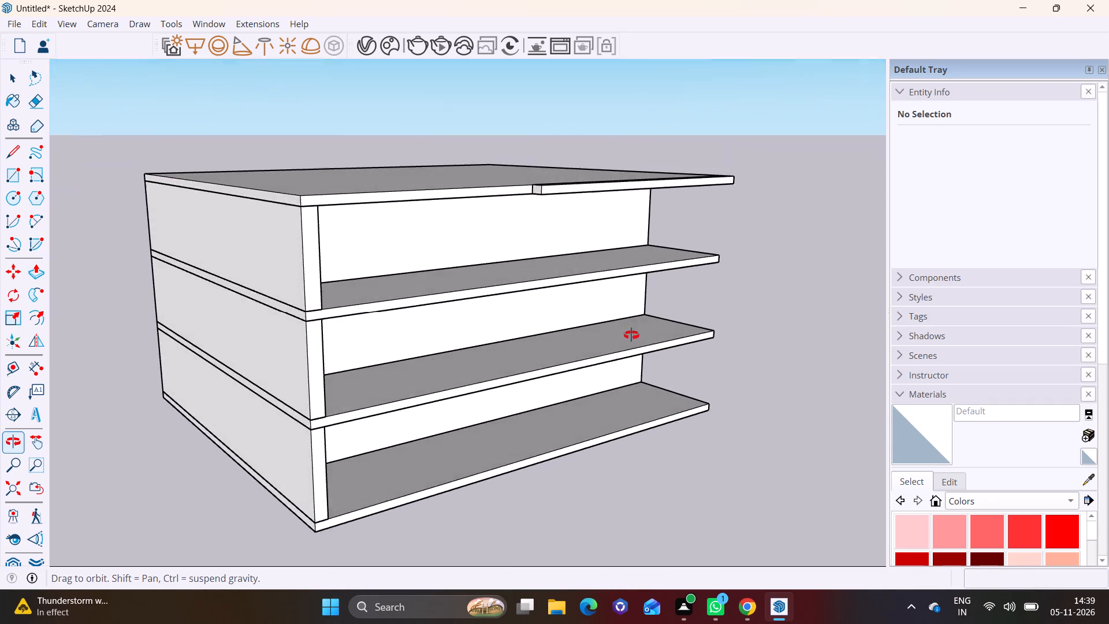
middle_drag(631, 335, 638, 363)
scroll(550, 233, up, 3)
middle_drag(456, 318, 445, 316)
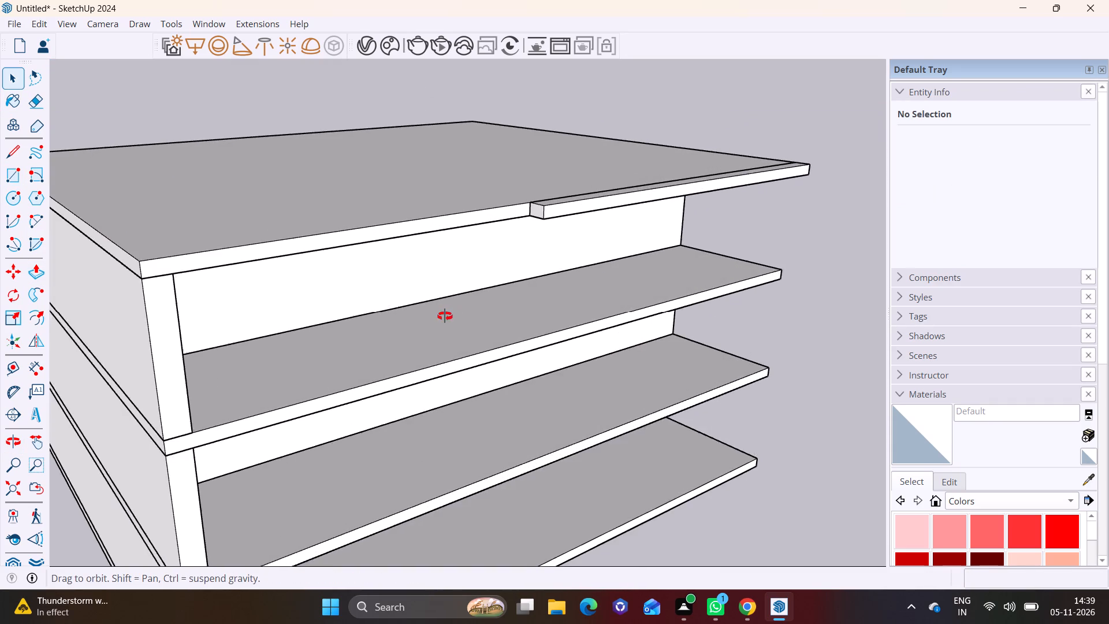
middle_drag(445, 316, 208, 236)
scroll(245, 253, down, 3)
shift+middle_drag(244, 265, 337, 218)
shift+middle_drag(259, 285, 256, 344)
middle_drag(410, 386, 451, 376)
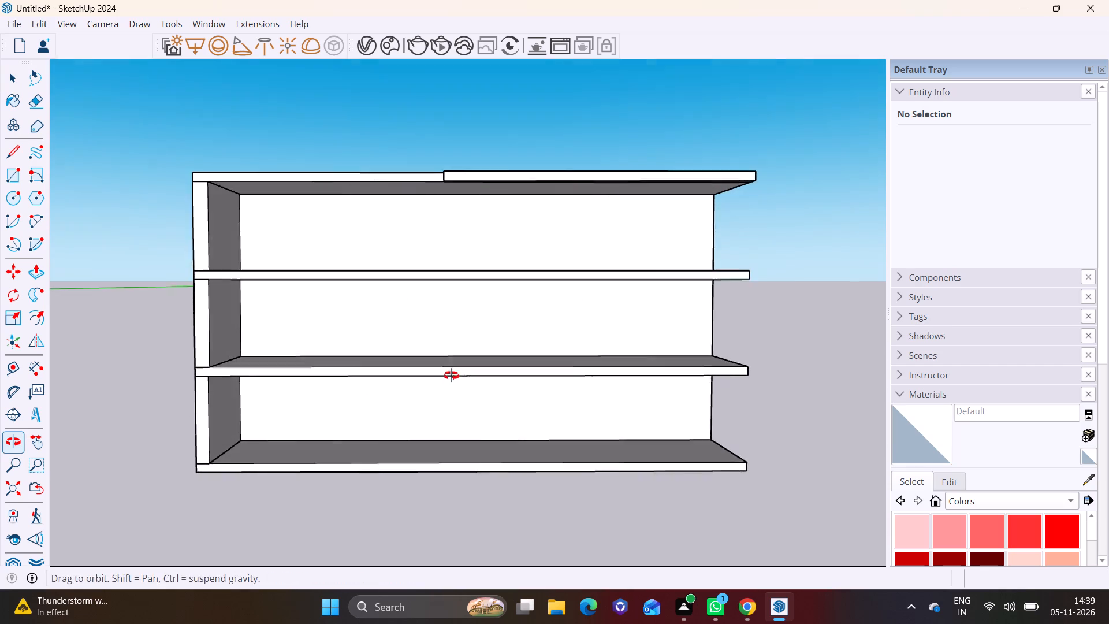
middle_drag(451, 376, 454, 373)
Draw a rectangle about 9' 5 5/8" long and 1' high on the roof slab's front edge at the end-wall corner.
click(5, 174)
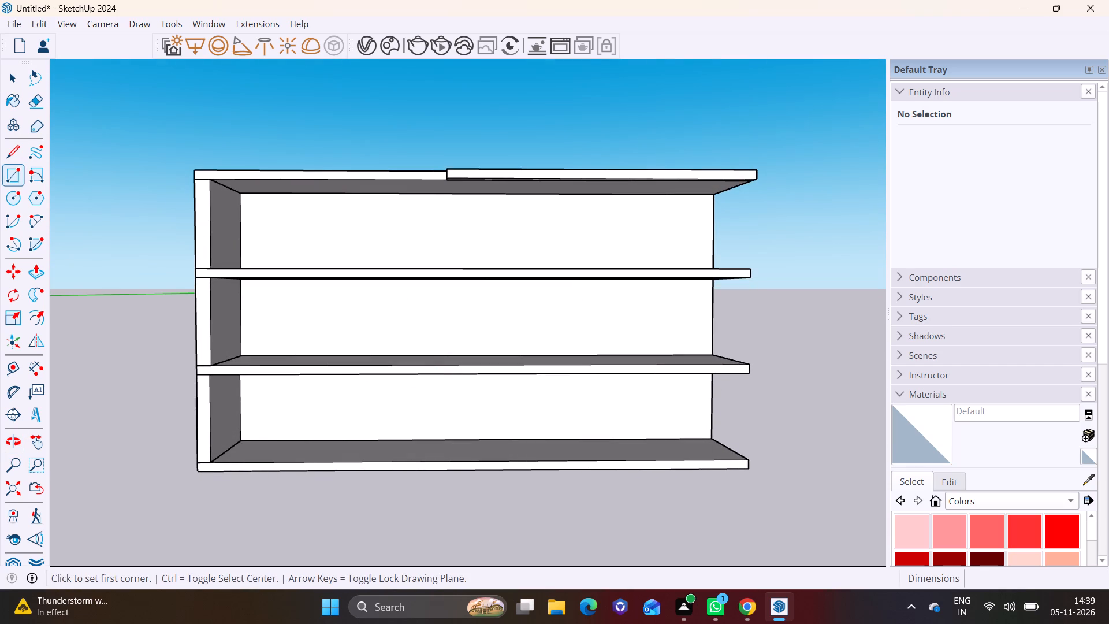
click(197, 171)
click(280, 180)
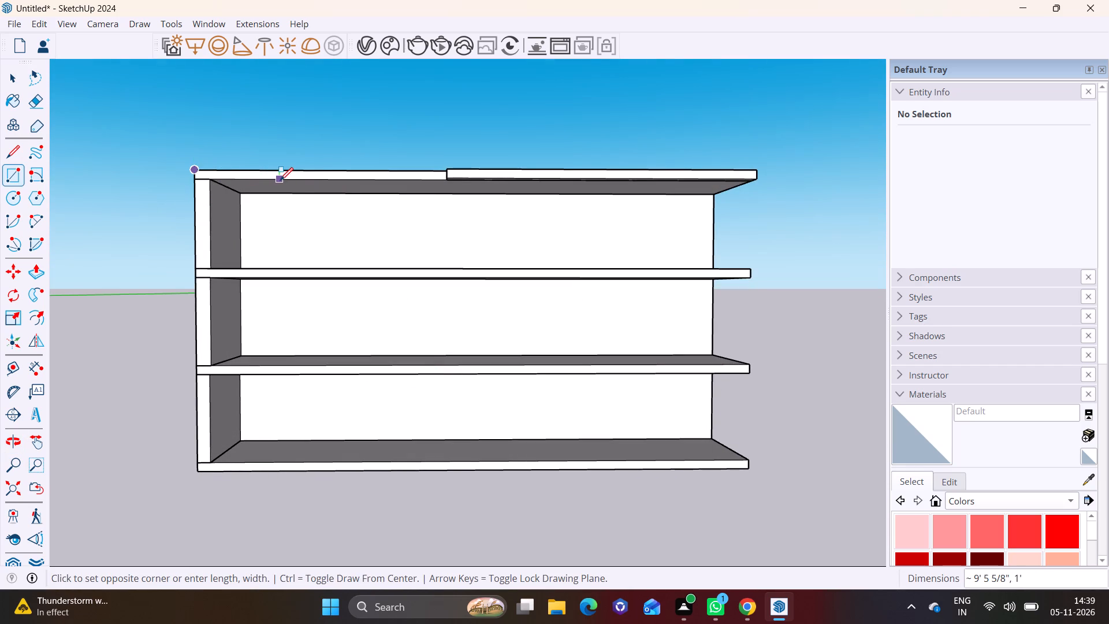
key(space)
Push/Pull the short rectangle outward 1' 6 1/2" to align with the longer strip's front face.
middle_drag(263, 179, 62, 246)
scroll(291, 190, up, 3)
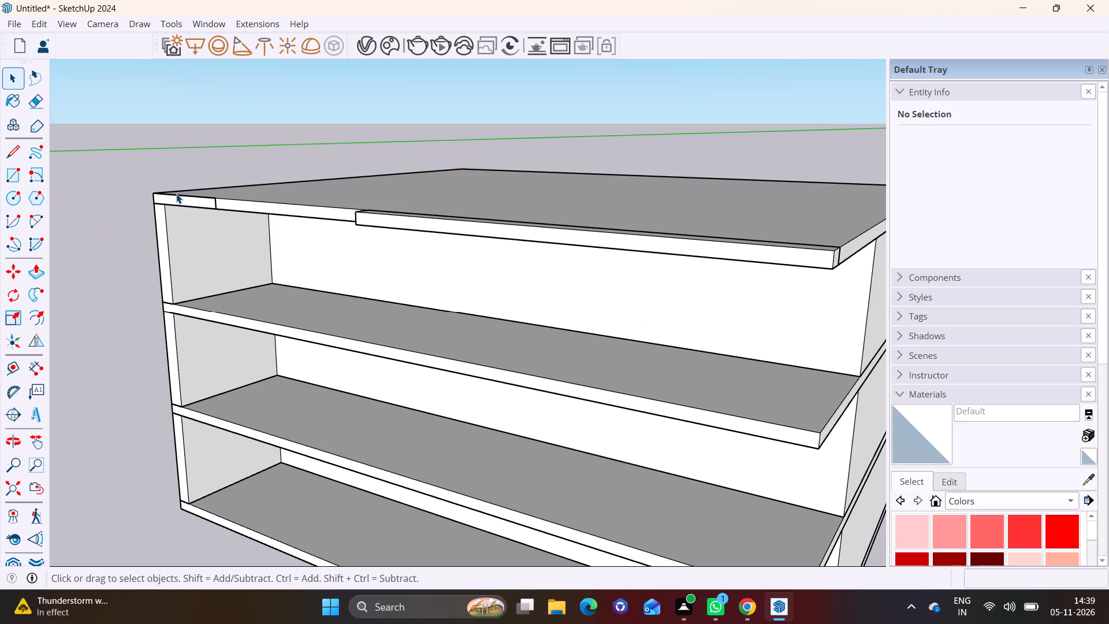
click(178, 202)
click(35, 265)
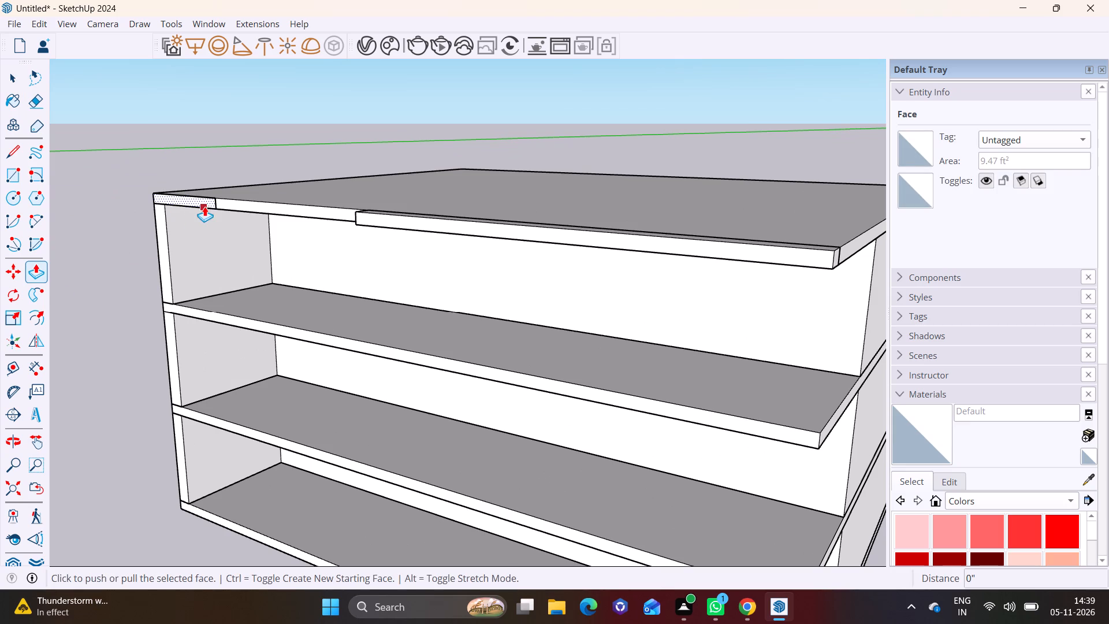
click(204, 206)
click(364, 220)
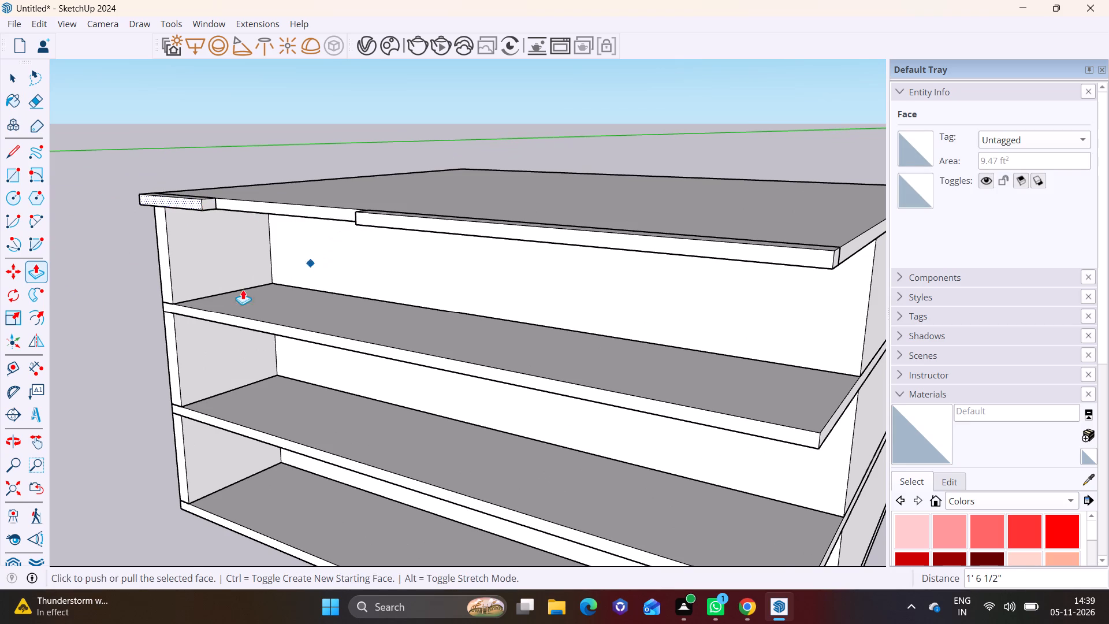
Push/Pull the underside of the short block down 33' to the bottom of the base slab, forming a corner pier.
scroll(204, 302, down, 2)
middle_drag(197, 283, 327, 149)
scroll(238, 149, up, 3)
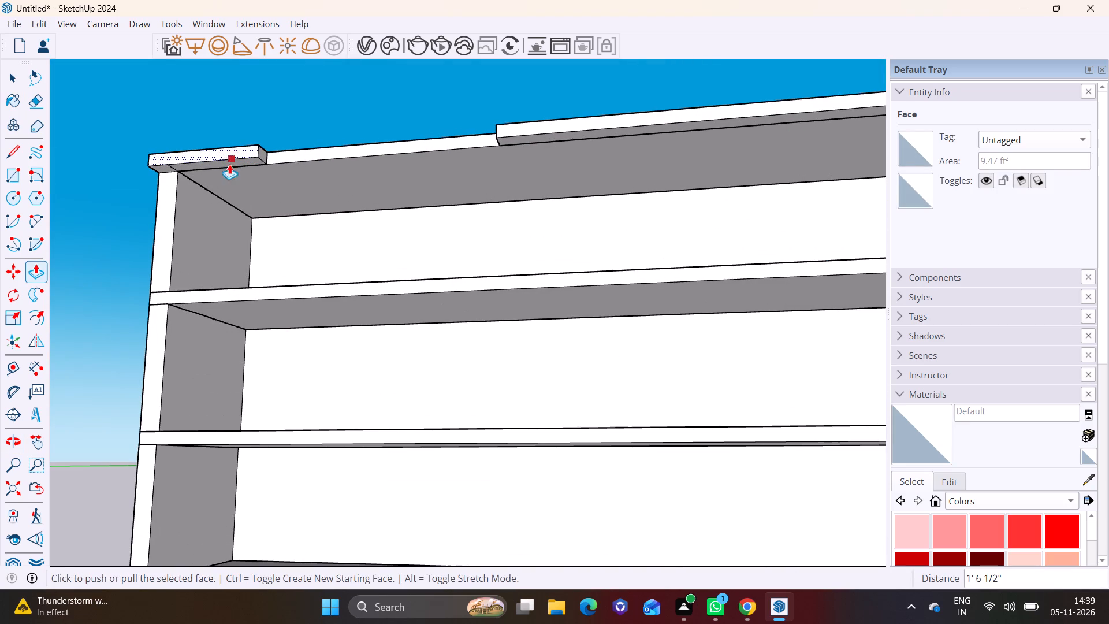
key(space)
click(218, 163)
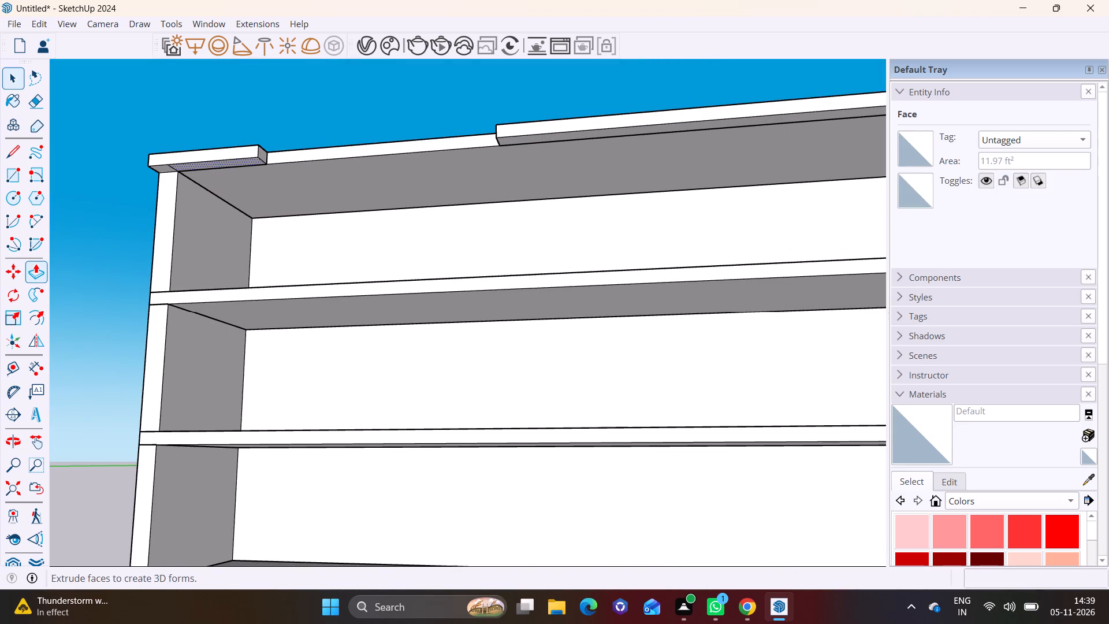
click(36, 264)
click(246, 159)
scroll(240, 374, down, 3)
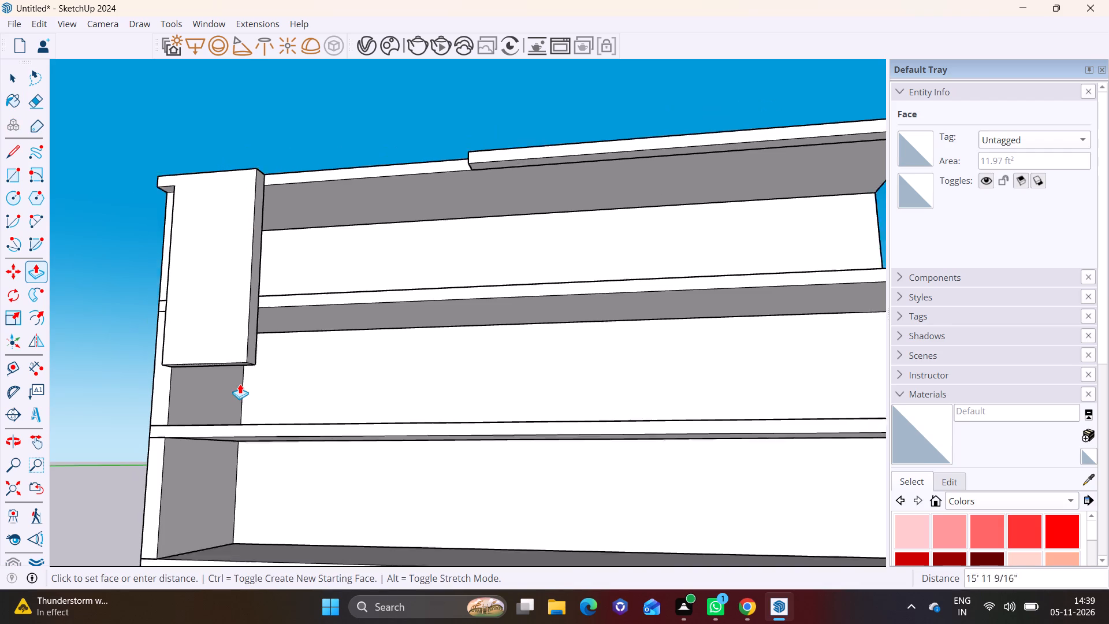
scroll(240, 386, down, 2)
click(281, 510)
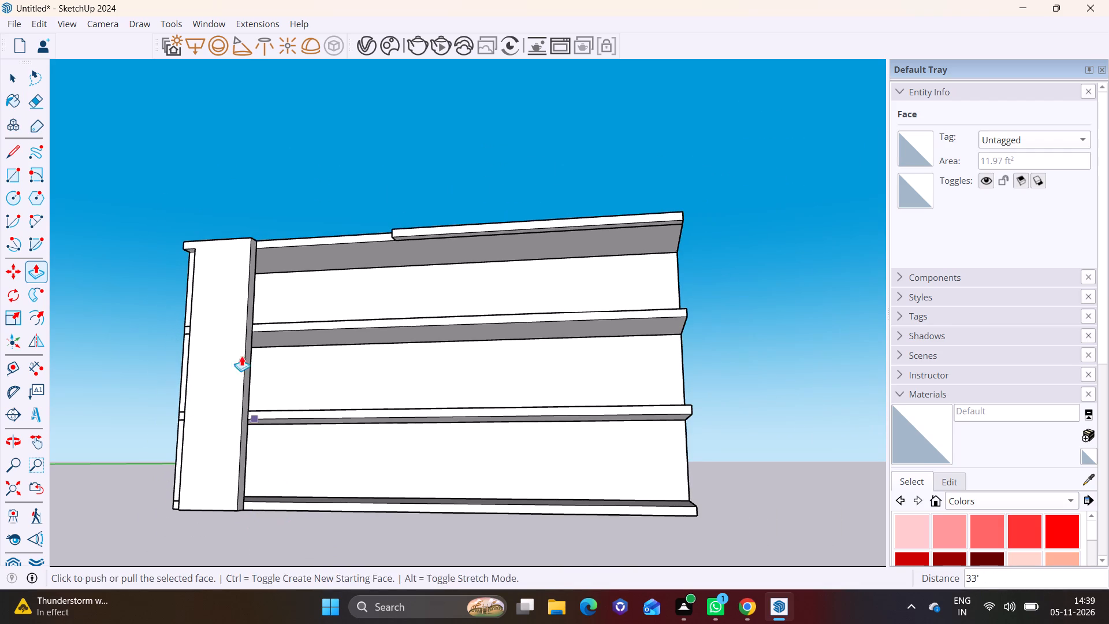
Push/Pull the pier's recessed outer side face outward about 1' 8 7/16", flush with the building's end face.
middle_drag(236, 321, 603, 354)
scroll(384, 393, up, 2)
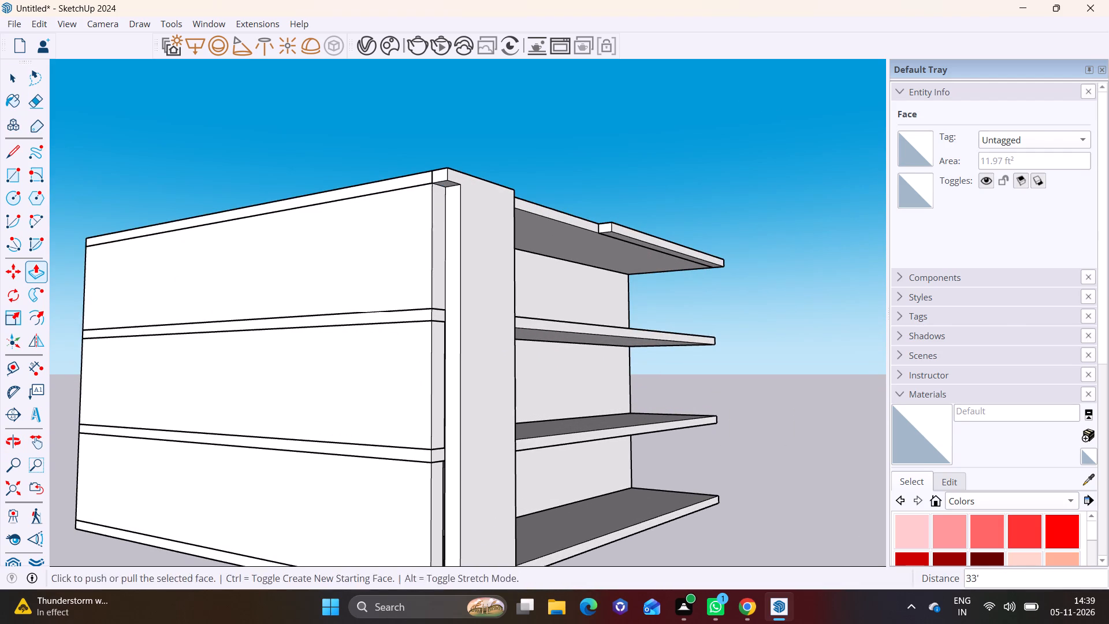
click(11, 75)
click(456, 296)
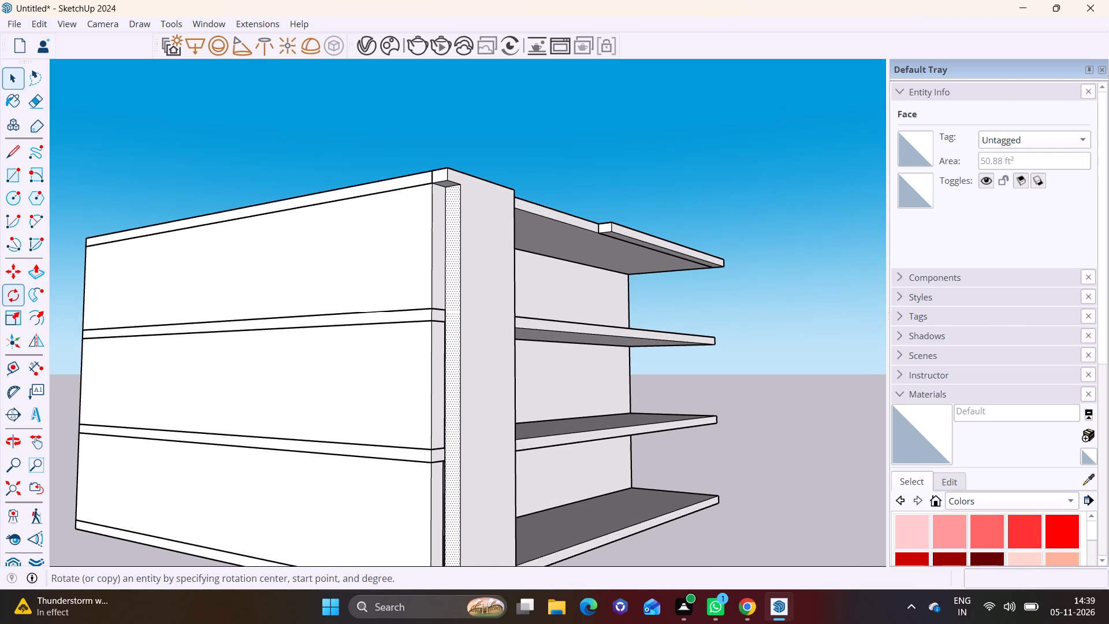
click(29, 274)
click(458, 276)
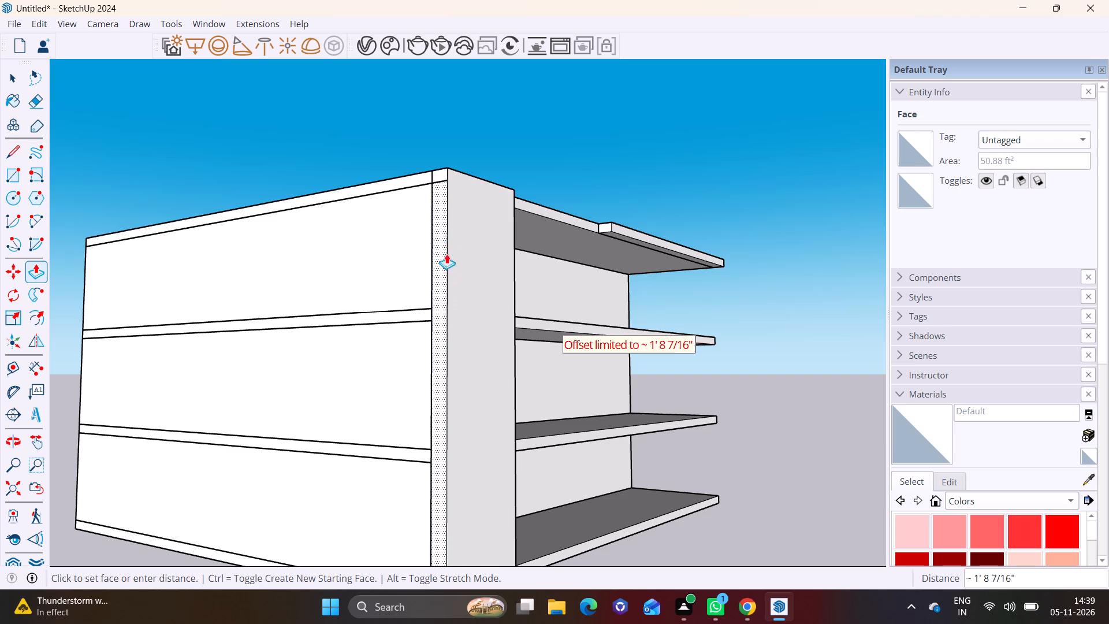
click(434, 183)
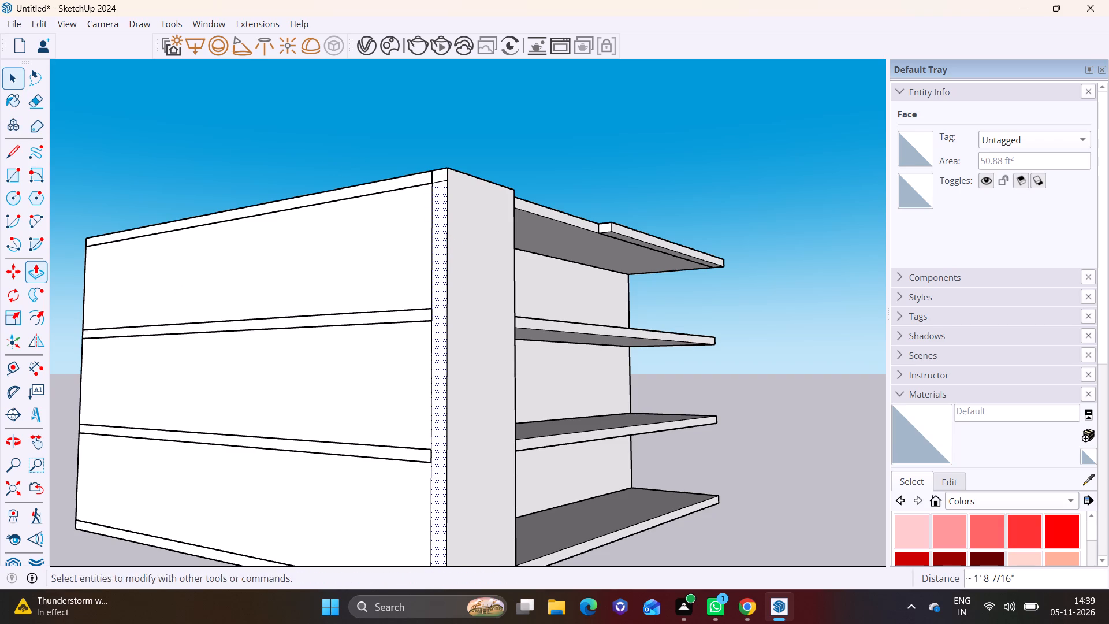
Erase the horizontal seam edge near the top of the pier's outer side face.
click(12, 75)
click(439, 183)
right_click(439, 183)
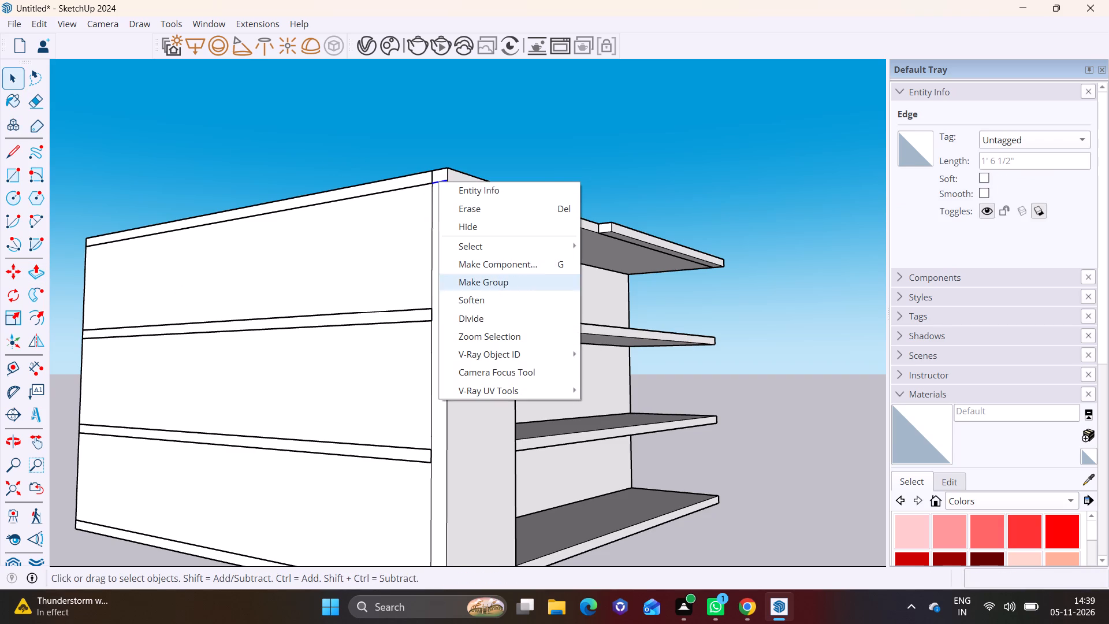
click(471, 214)
Examine the corner pier and the slabs' front edges from the front and the open end.
scroll(429, 261, down, 2)
middle_drag(496, 307, 141, 335)
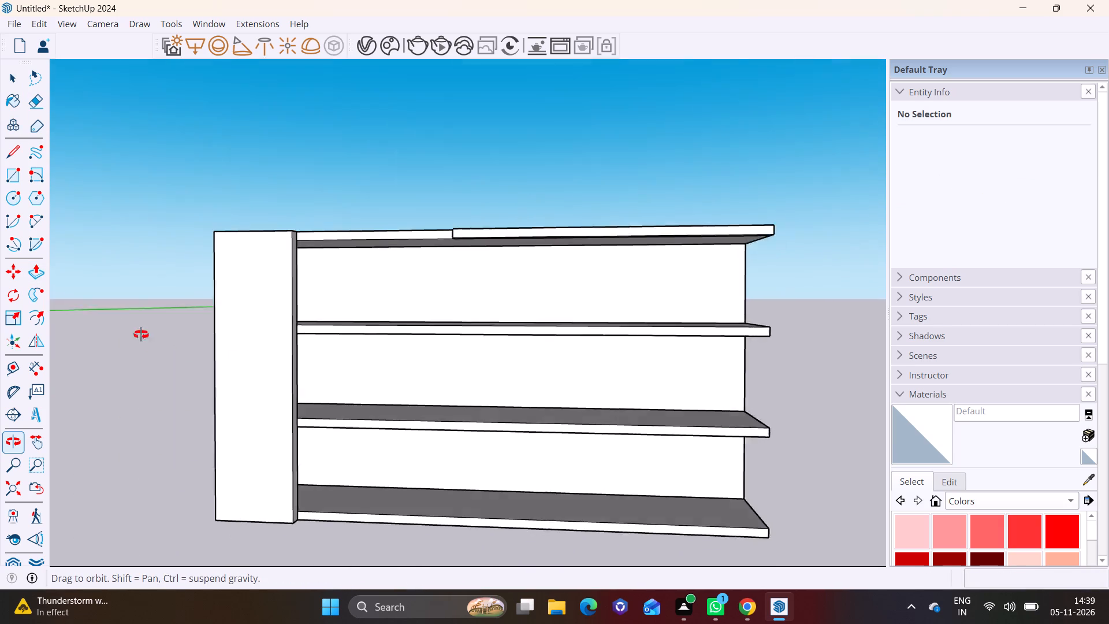
middle_drag(141, 335, 0, 335)
scroll(285, 358, down, 2)
shift+middle_drag(296, 358, 217, 335)
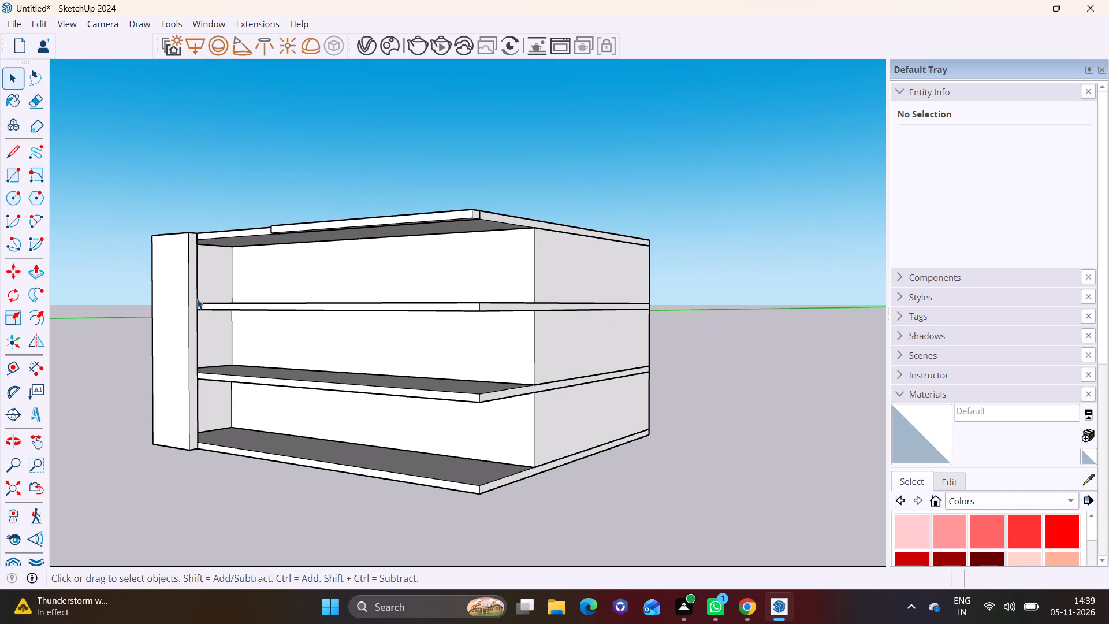
scroll(195, 296, up, 6)
shift+middle_drag(187, 295, 157, 318)
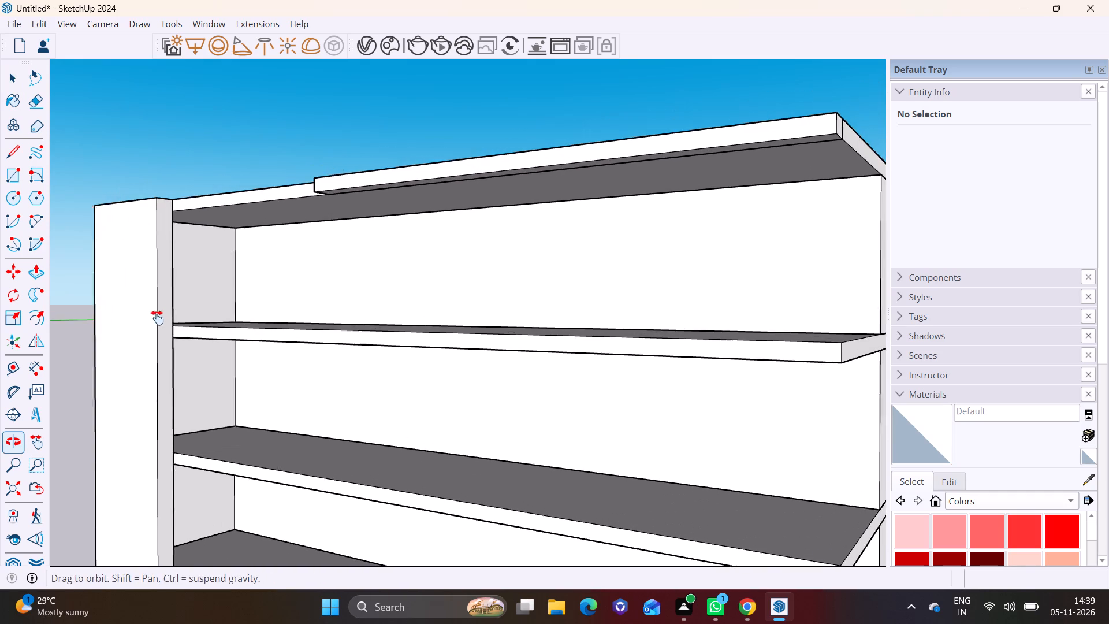
shift+middle_drag(157, 318, 155, 322)
middle_drag(190, 318, 189, 318)
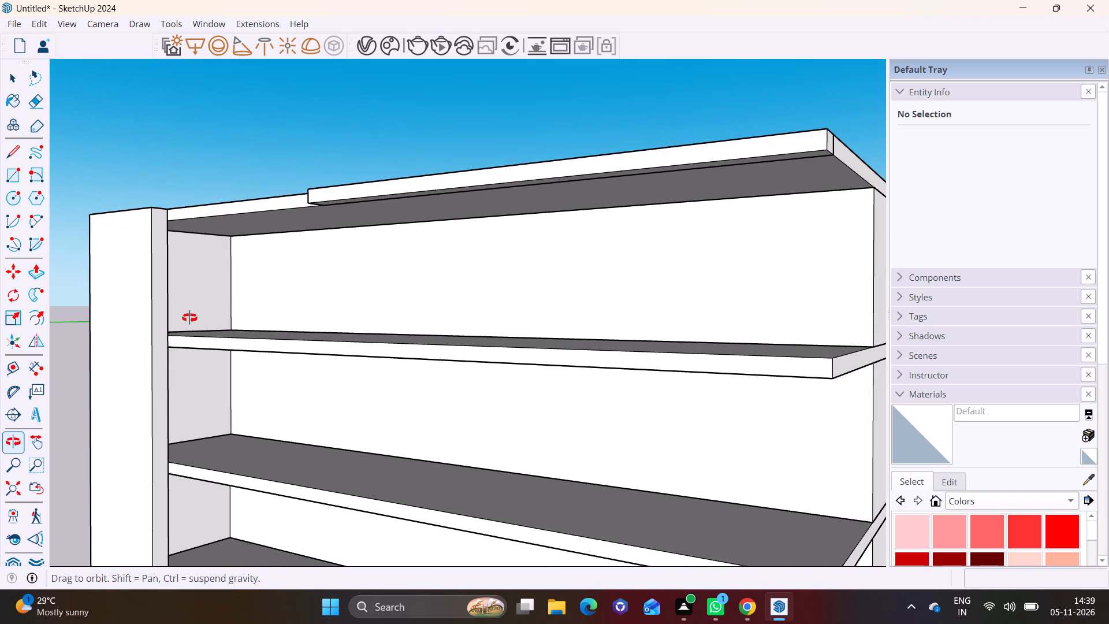
middle_drag(189, 318, 441, 356)
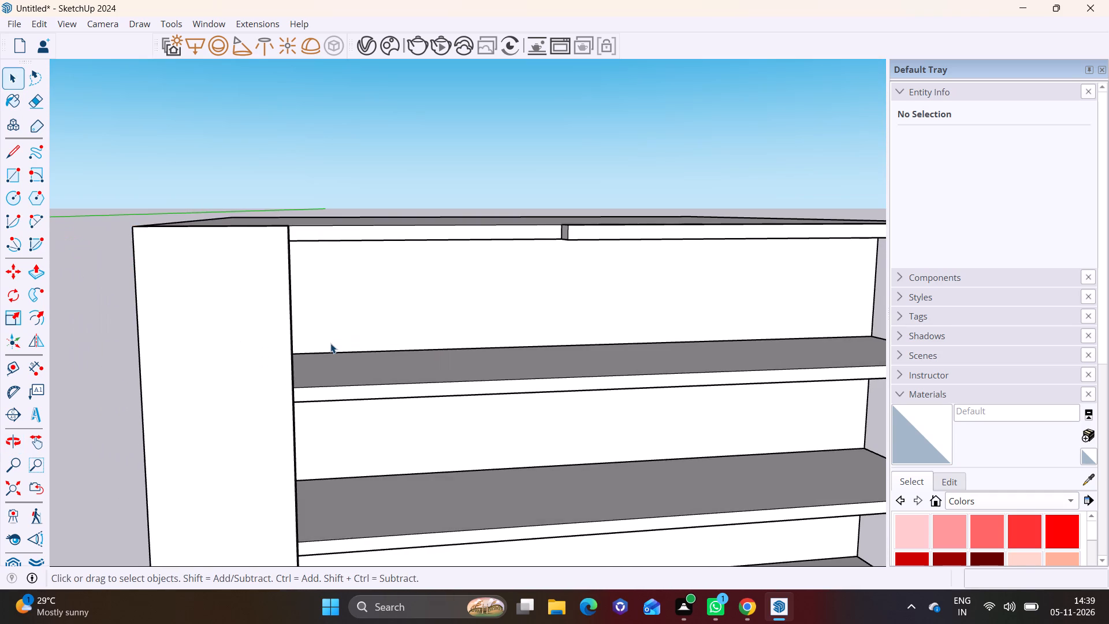
scroll(330, 343, down, 3)
shift+middle_drag(330, 343, 304, 358)
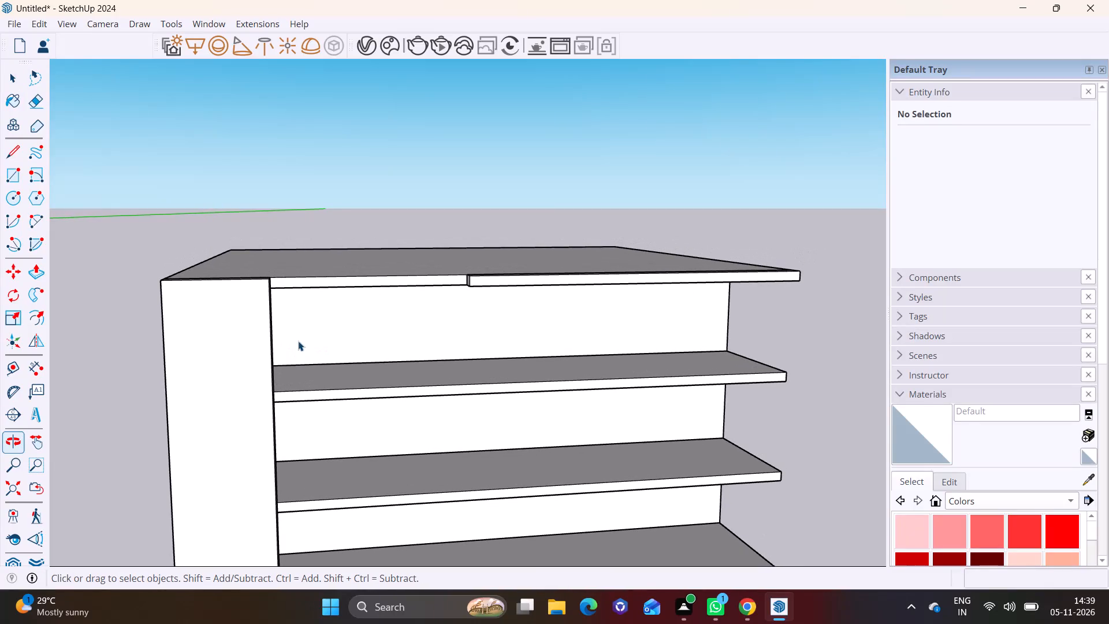
Push/Pull the pier's top face upward about 8' 3 13/16" above the roof slab, creating a new starting face.
middle_drag(302, 284, 260, 414)
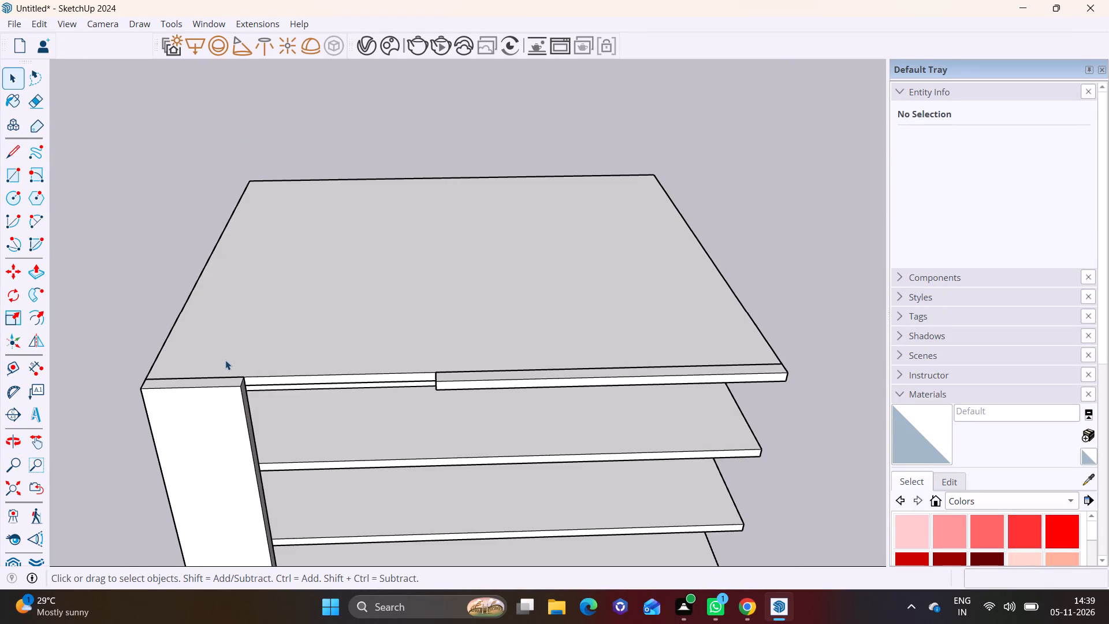
scroll(234, 378, up, 6)
middle_drag(275, 388, 198, 397)
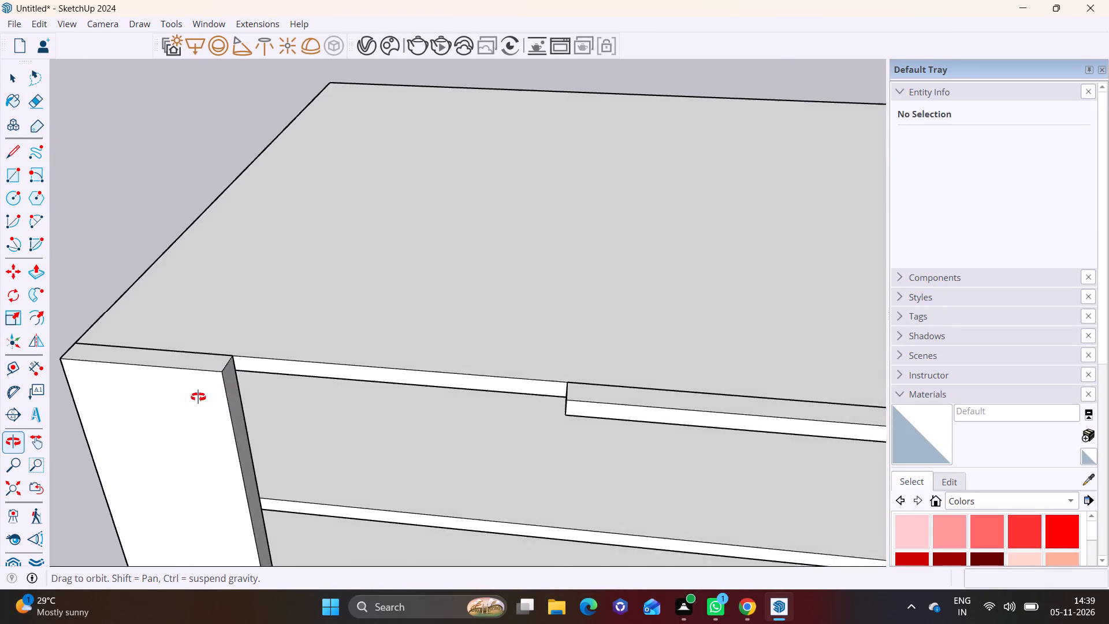
middle_drag(198, 397, 143, 404)
click(191, 324)
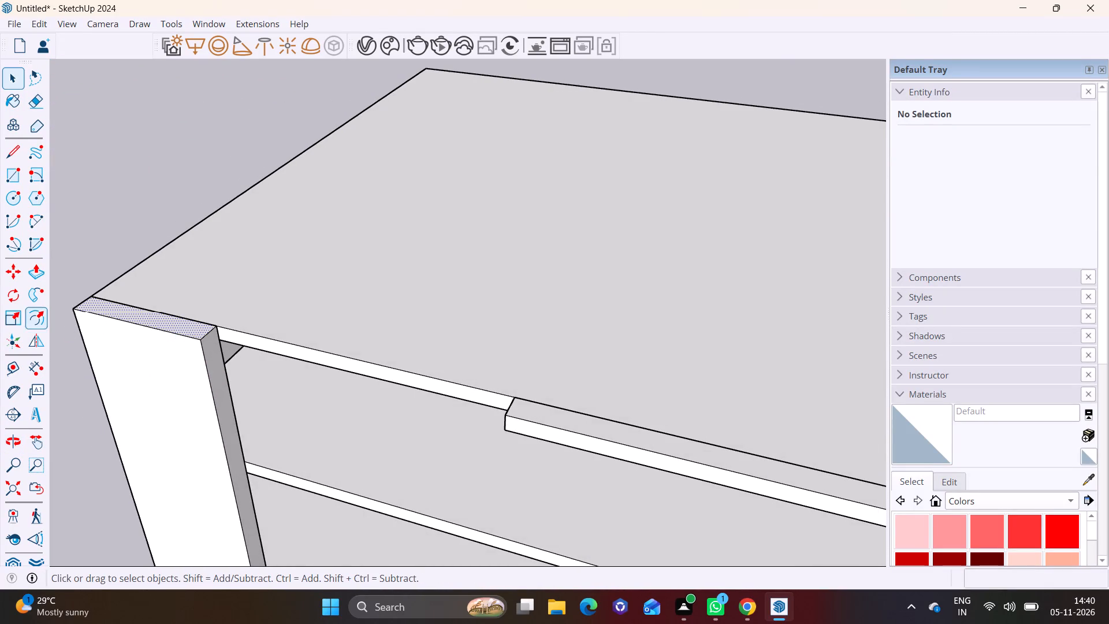
click(43, 272)
click(198, 329)
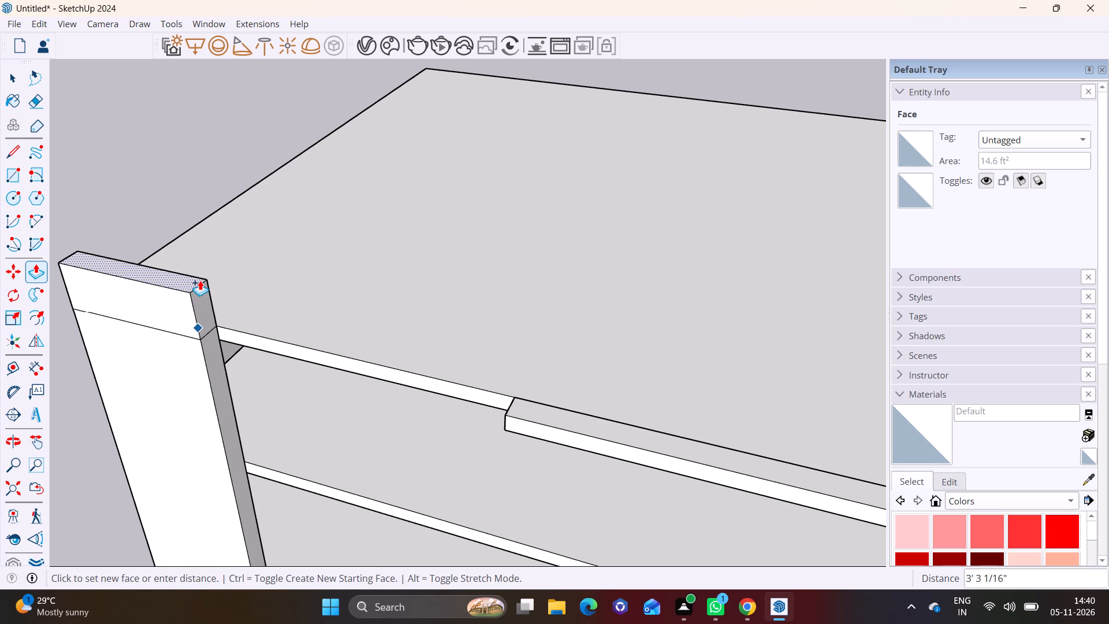
click(204, 197)
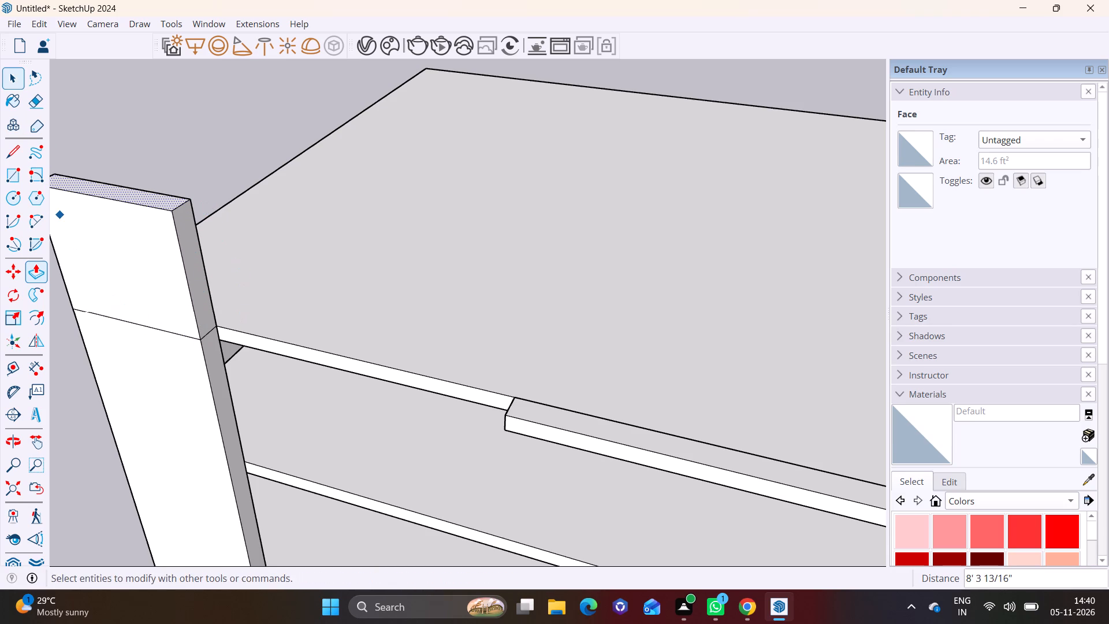
Push/Pull the roof-edge strip's exposed end face along the slab's front edge until it meets the corner pier.
click(14, 81)
scroll(176, 365, down, 1)
middle_drag(236, 419, 299, 346)
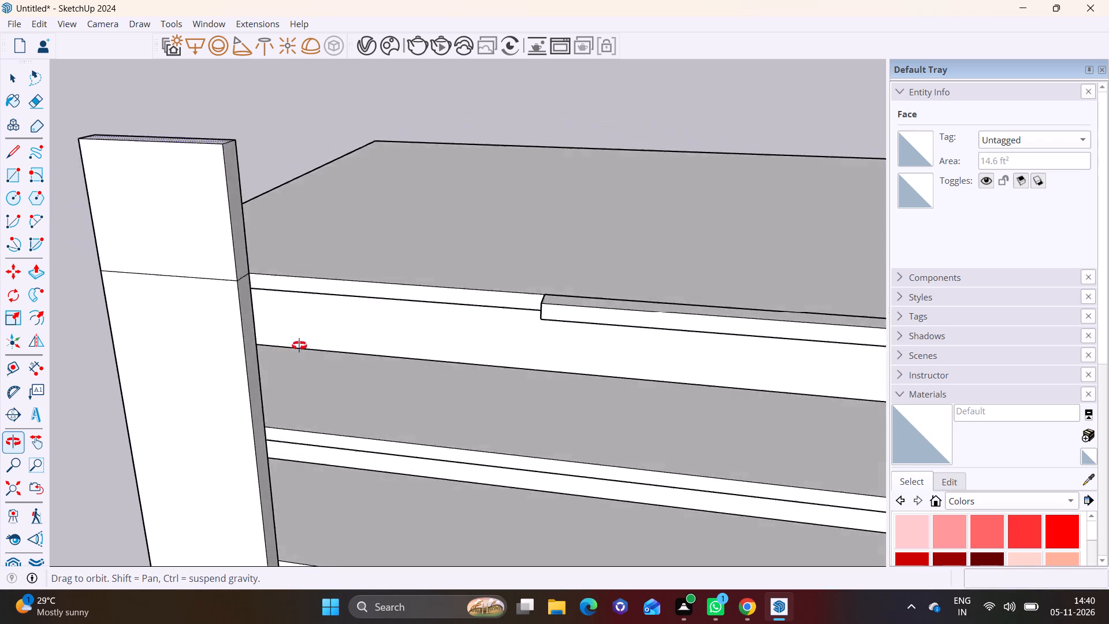
middle_drag(299, 346, 384, 332)
scroll(404, 327, down, 2)
middle_drag(404, 327, 467, 340)
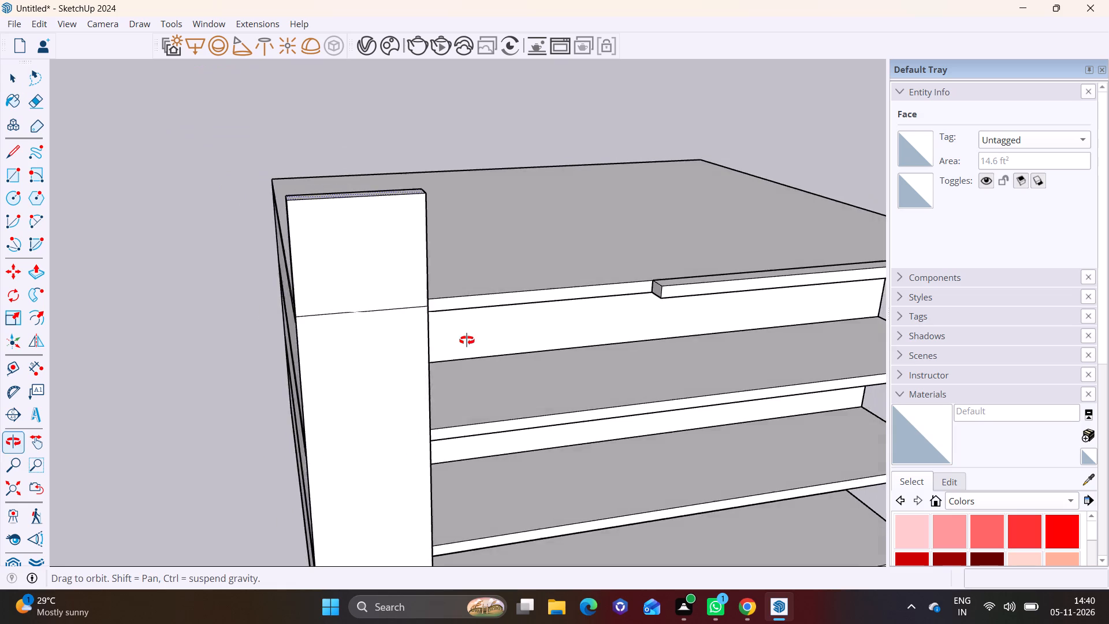
middle_drag(467, 340, 471, 340)
scroll(637, 309, up, 3)
click(682, 278)
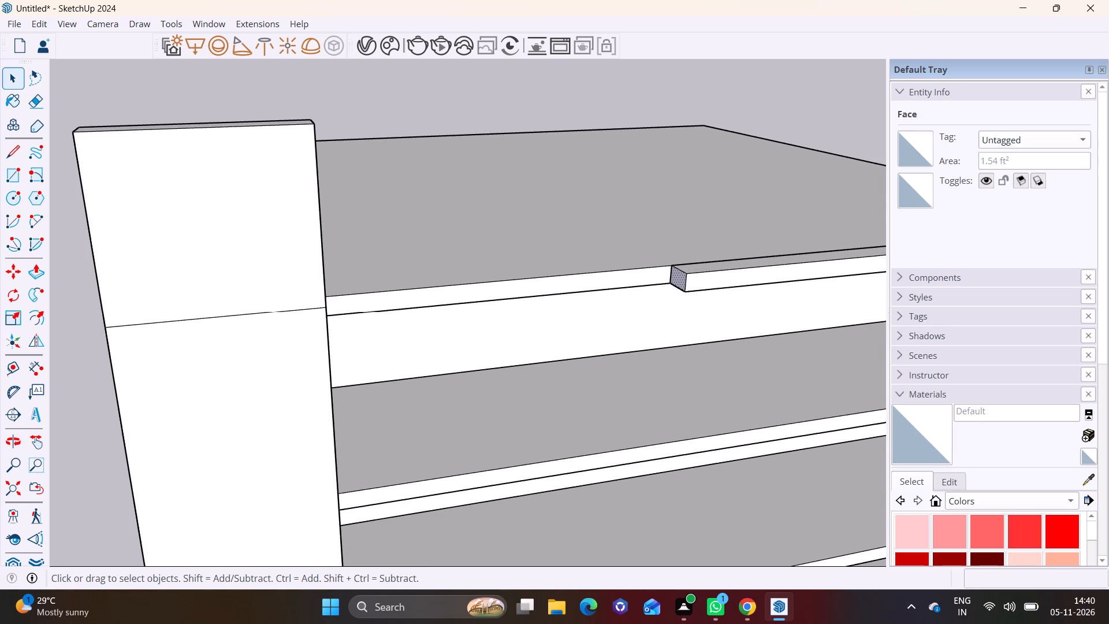
click(35, 270)
click(679, 278)
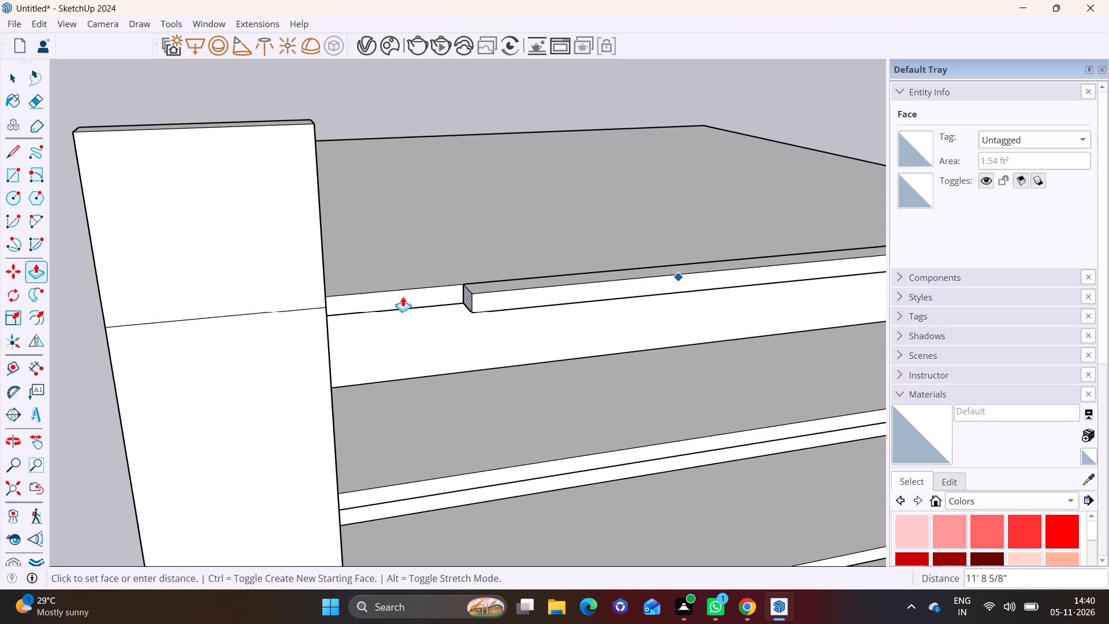
click(323, 311)
Draw a line about 1' 6 1/2" long across the underside of the roof-edge strip, a short way along from the pier.
scroll(354, 388, down, 2)
middle_drag(421, 422, 393, 277)
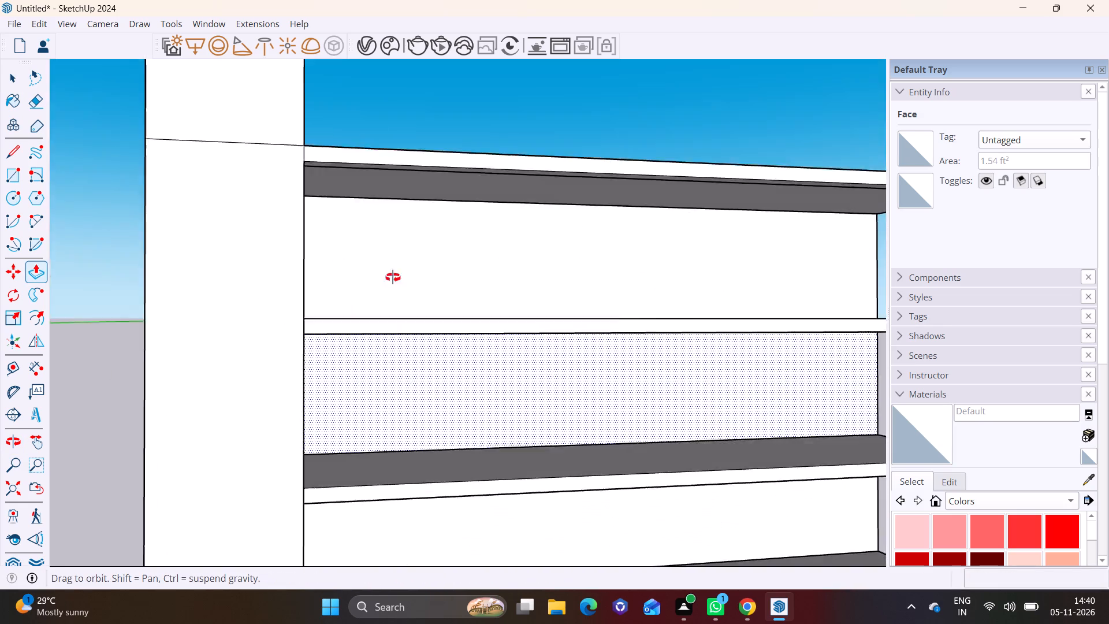
middle_drag(393, 277, 378, 229)
click(14, 157)
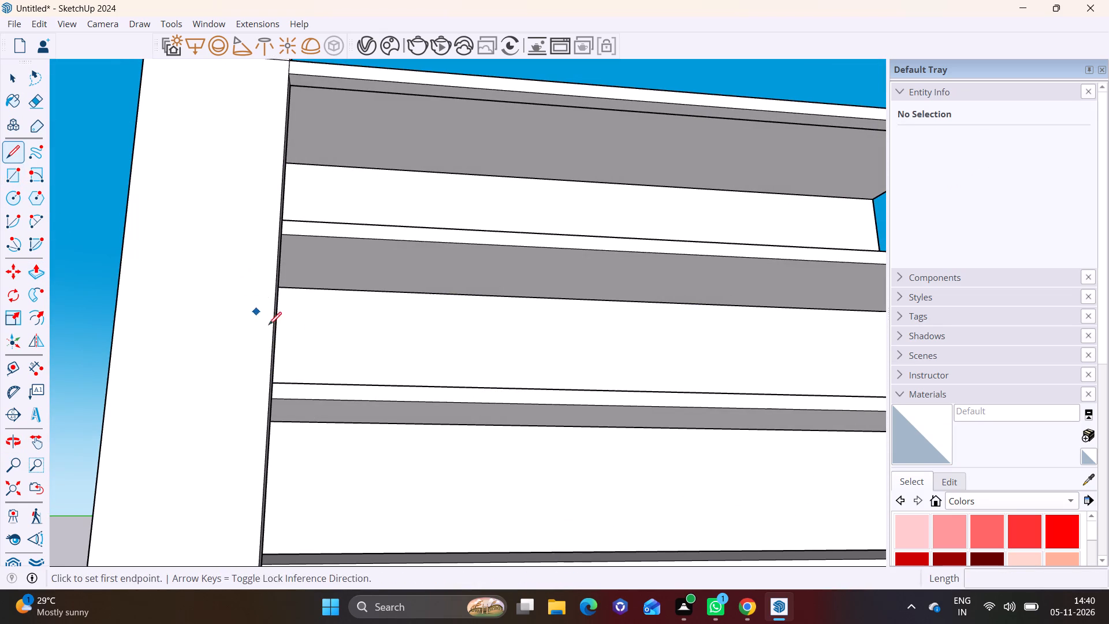
shift+middle_drag(307, 332, 268, 440)
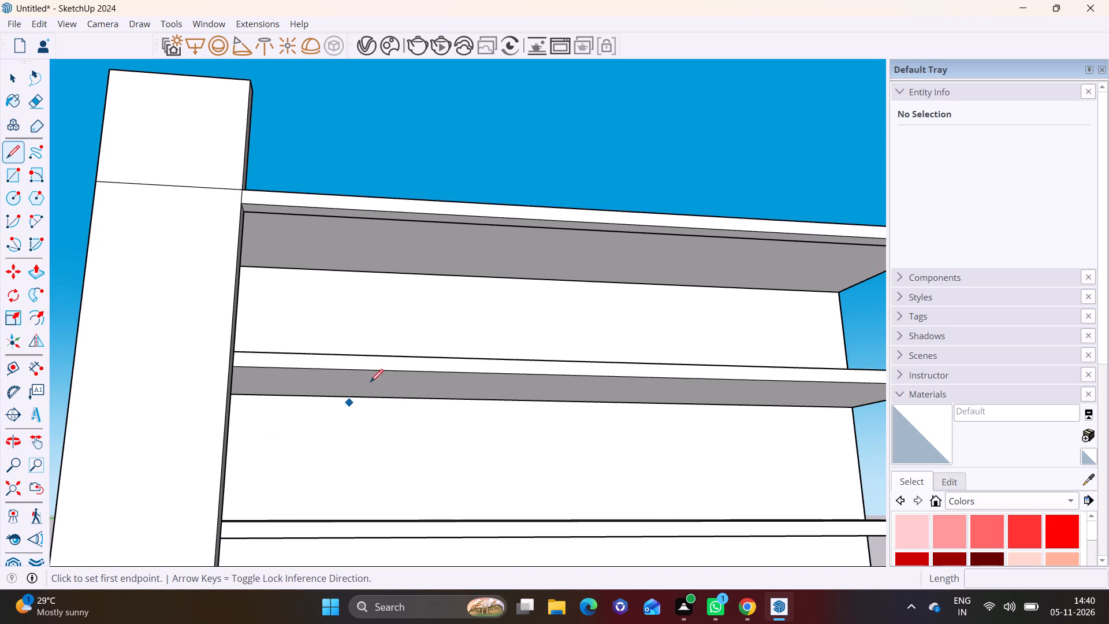
middle_drag(406, 358, 317, 373)
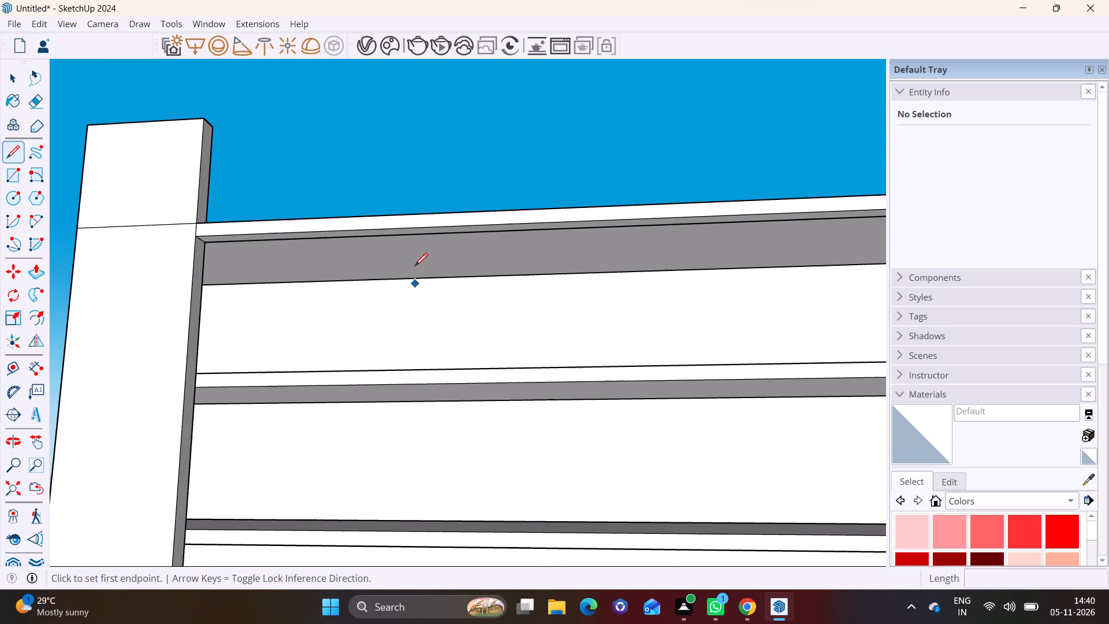
click(430, 225)
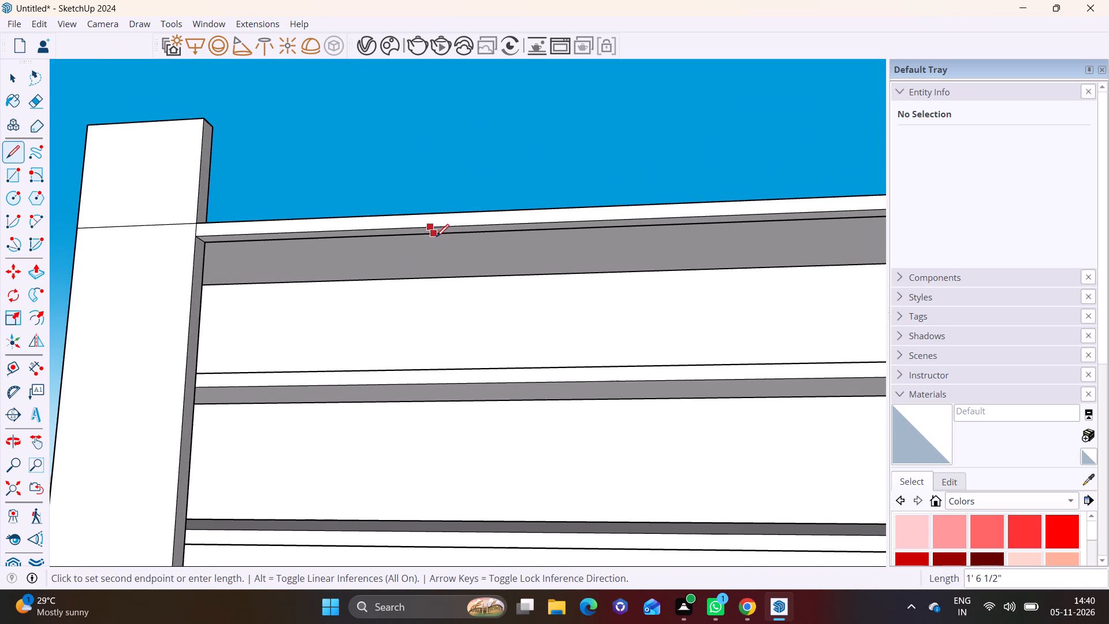
click(436, 237)
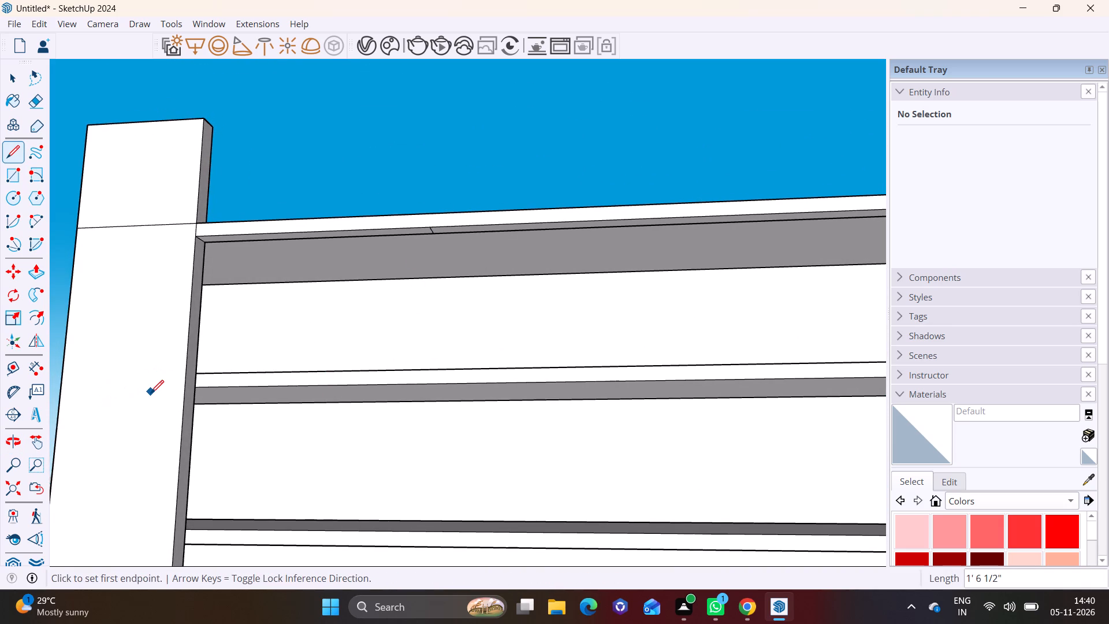
key(Escape)
key(space)
Search 3D Warehouse for STAIRCASE.
middle_drag(250, 401, 241, 467)
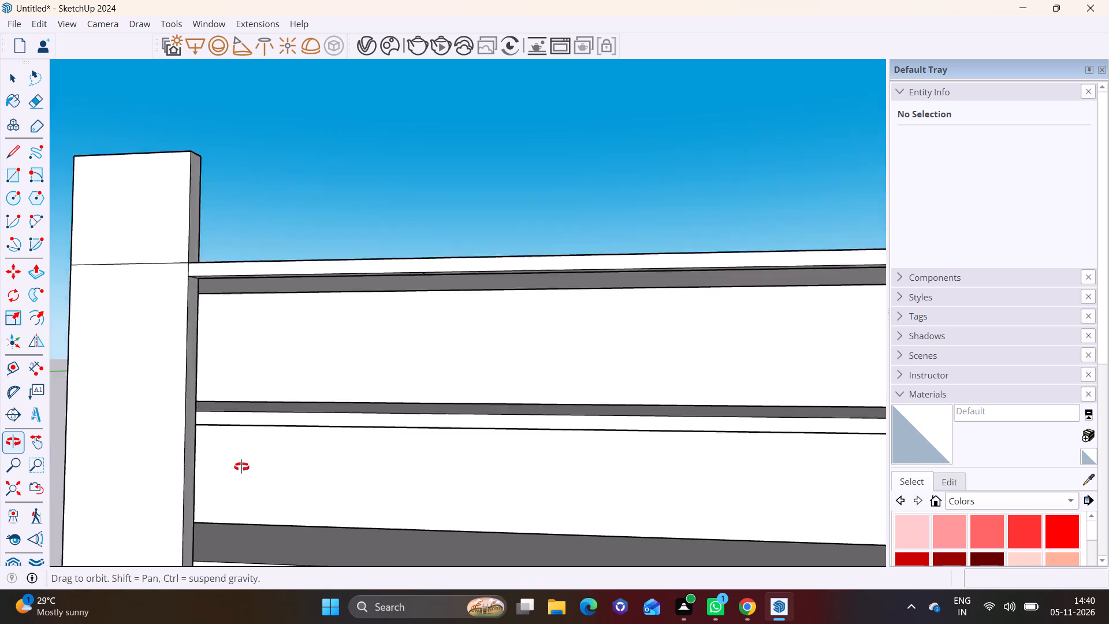
middle_drag(241, 467, 247, 503)
click(208, 24)
click(211, 132)
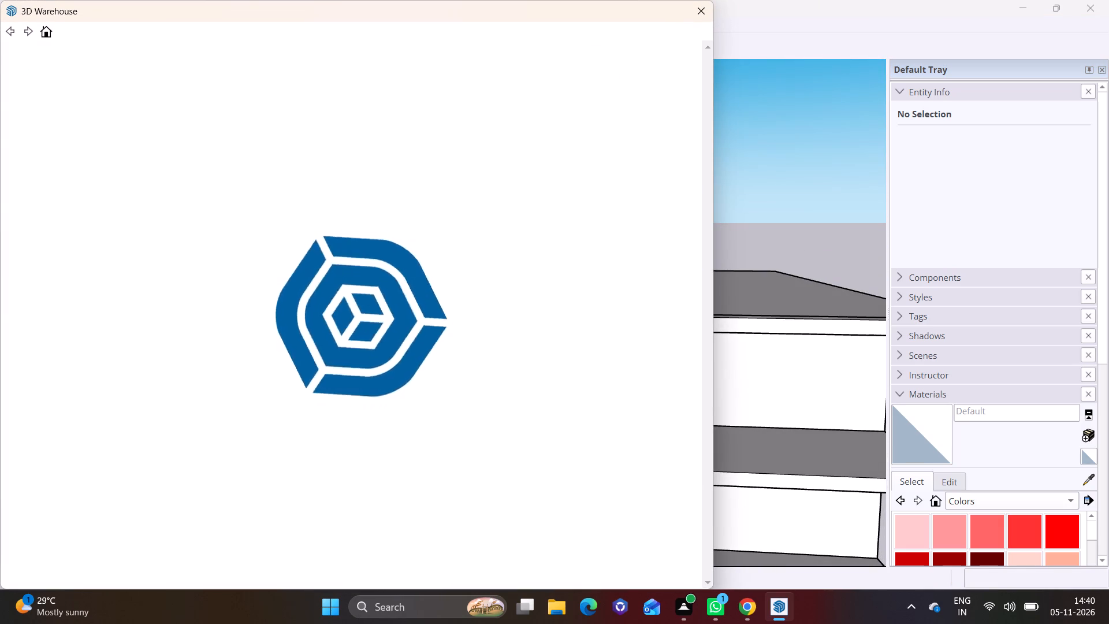
click(384, 68)
text(STAIRCASE)
key(Return)
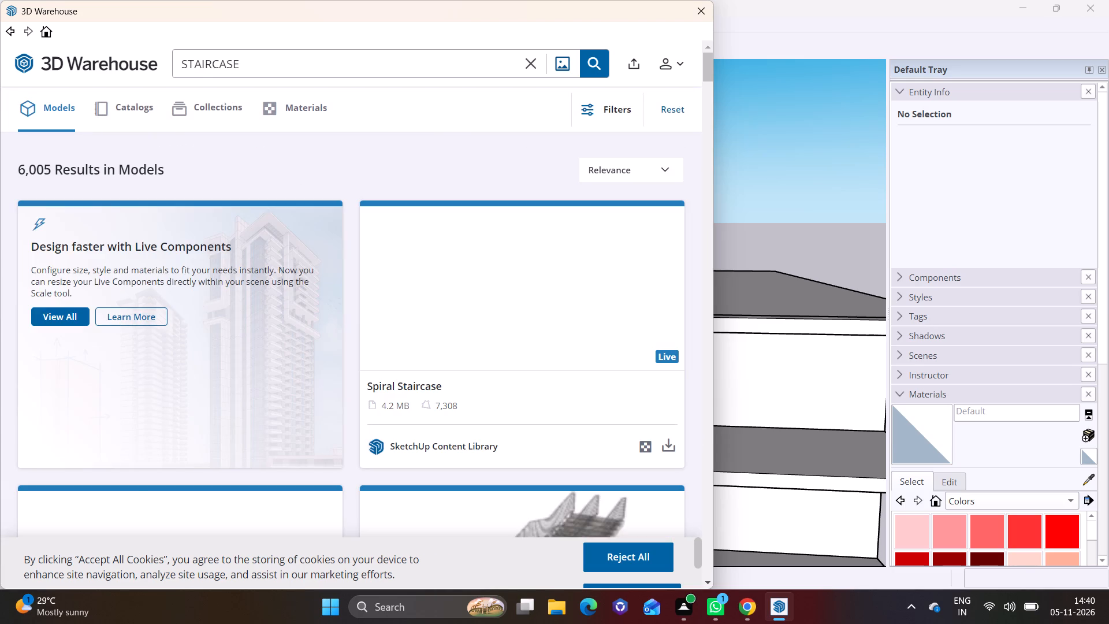
Load the plain 135 KB StairCase model with two flights and a landing directly into the model, placing it on the roof slab.
click(706, 581)
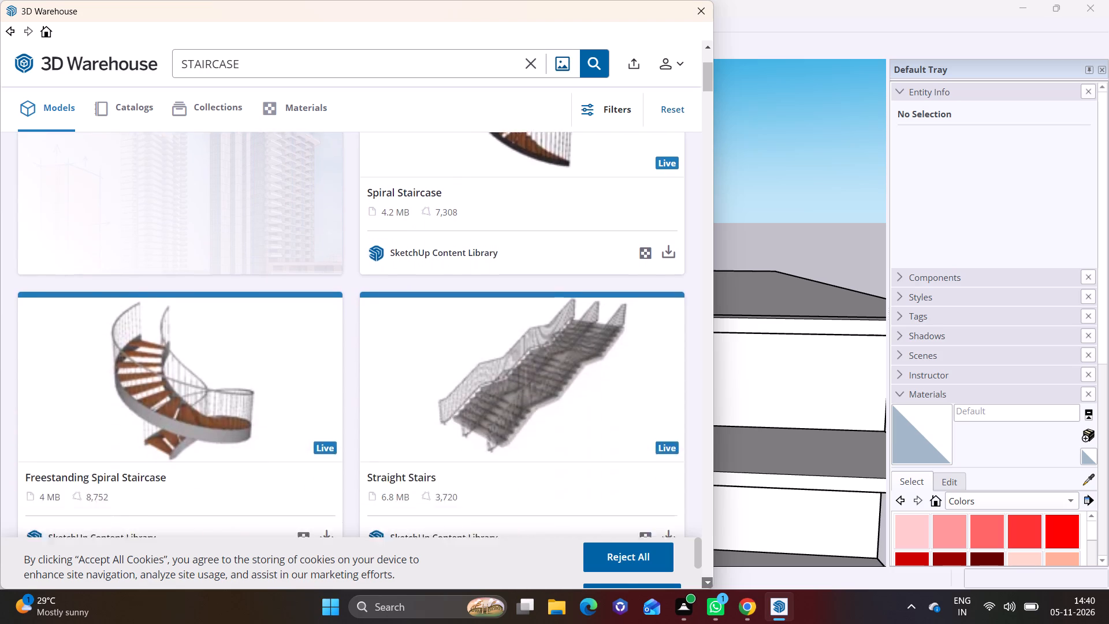
click(706, 581)
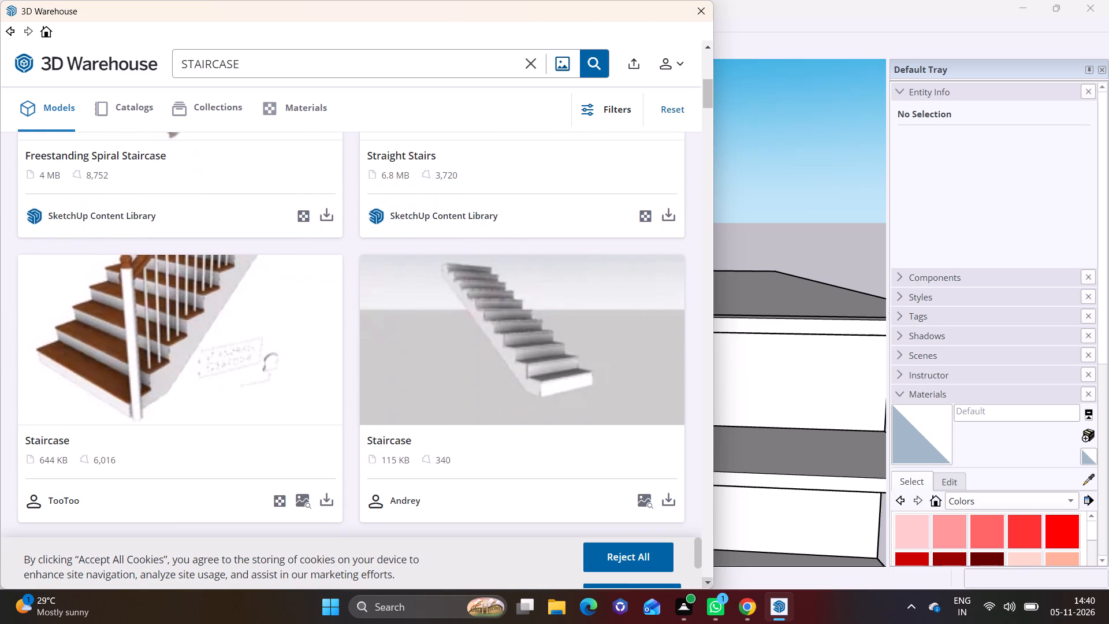
click(706, 581)
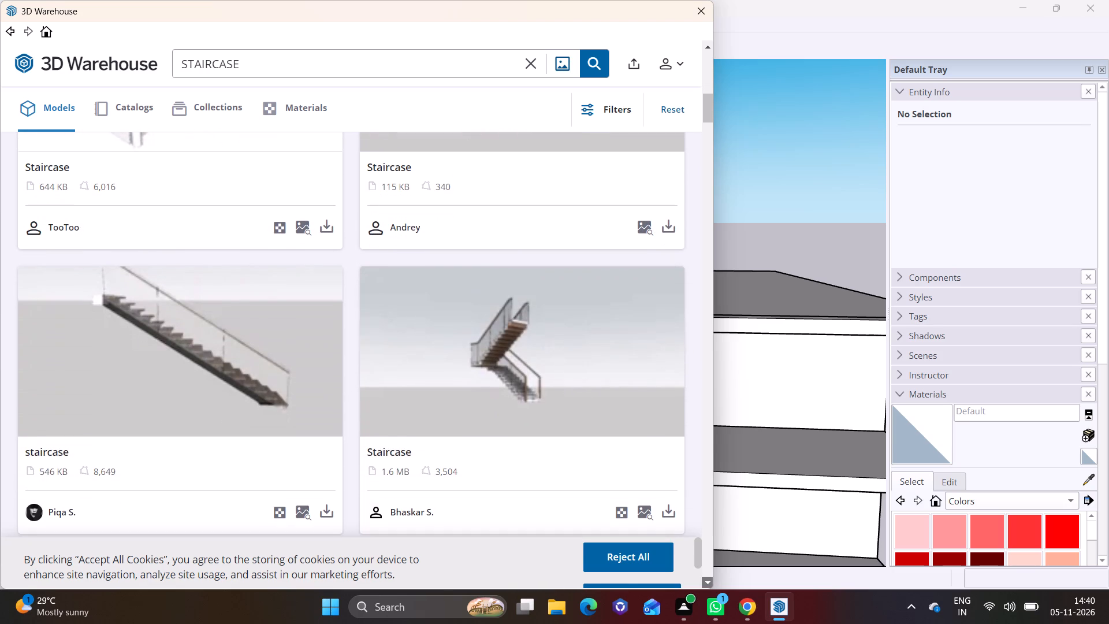
click(706, 581)
click(706, 581)
click(706, 581)
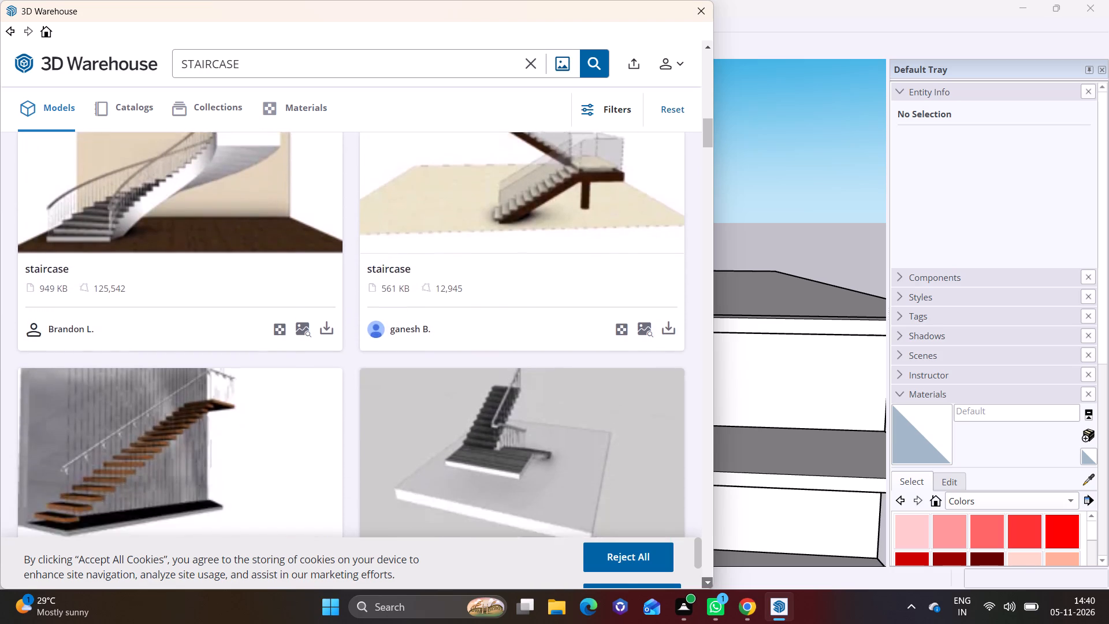
click(706, 581)
click(706, 581)
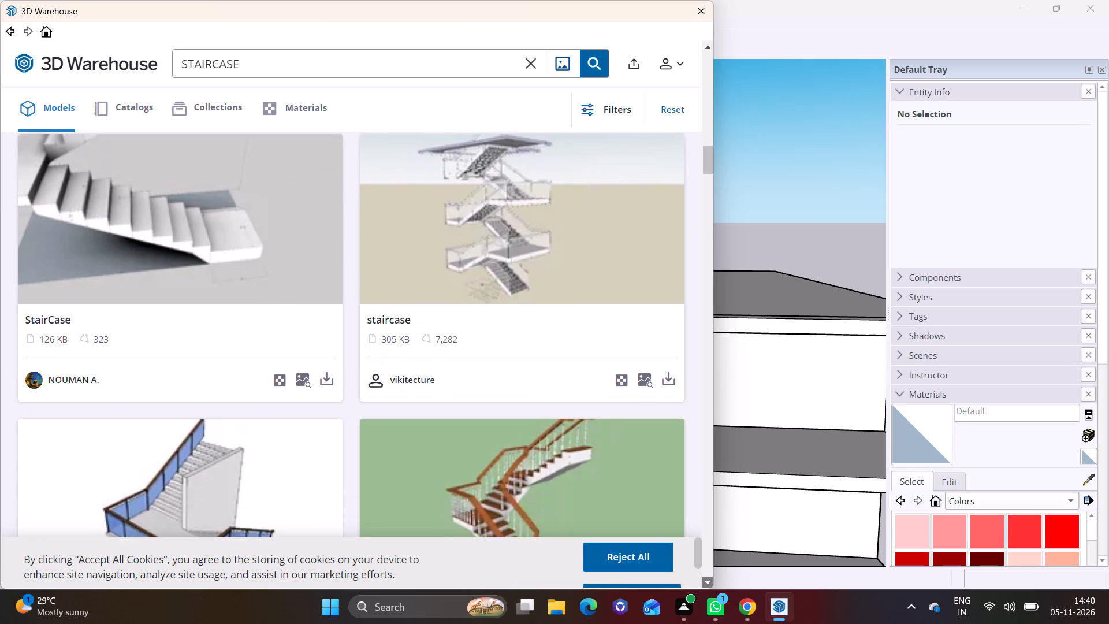
click(706, 581)
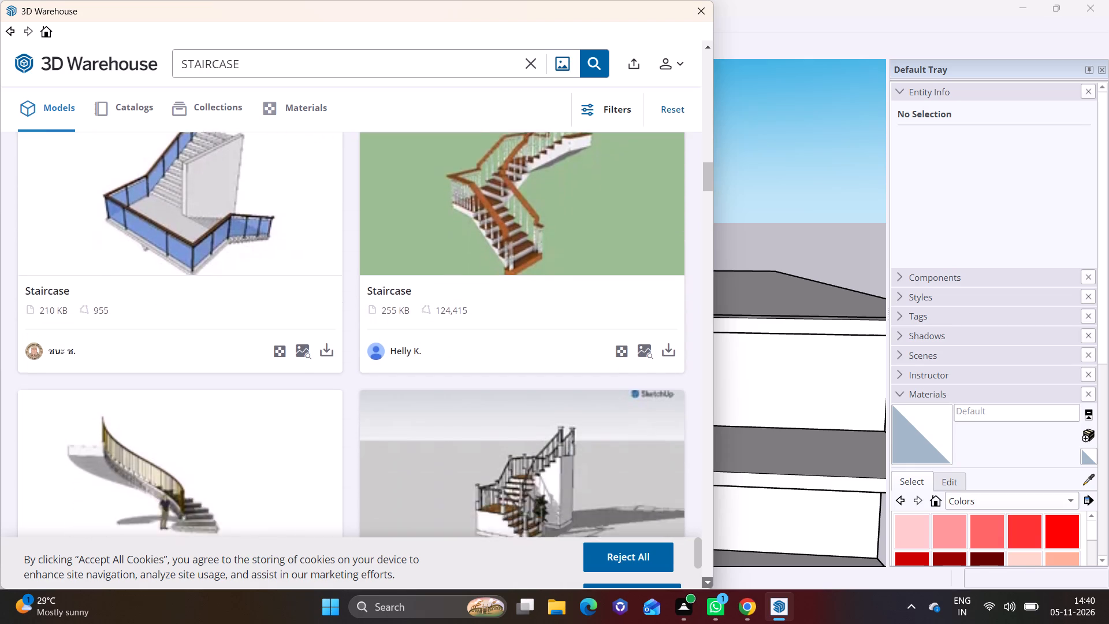
click(706, 581)
click(706, 581)
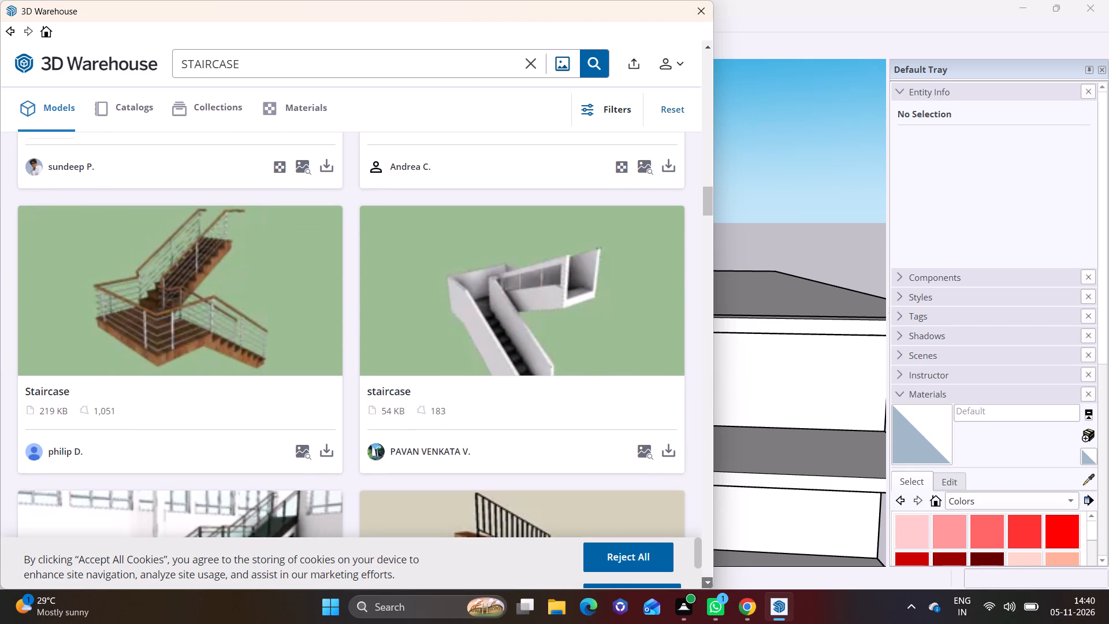
click(706, 581)
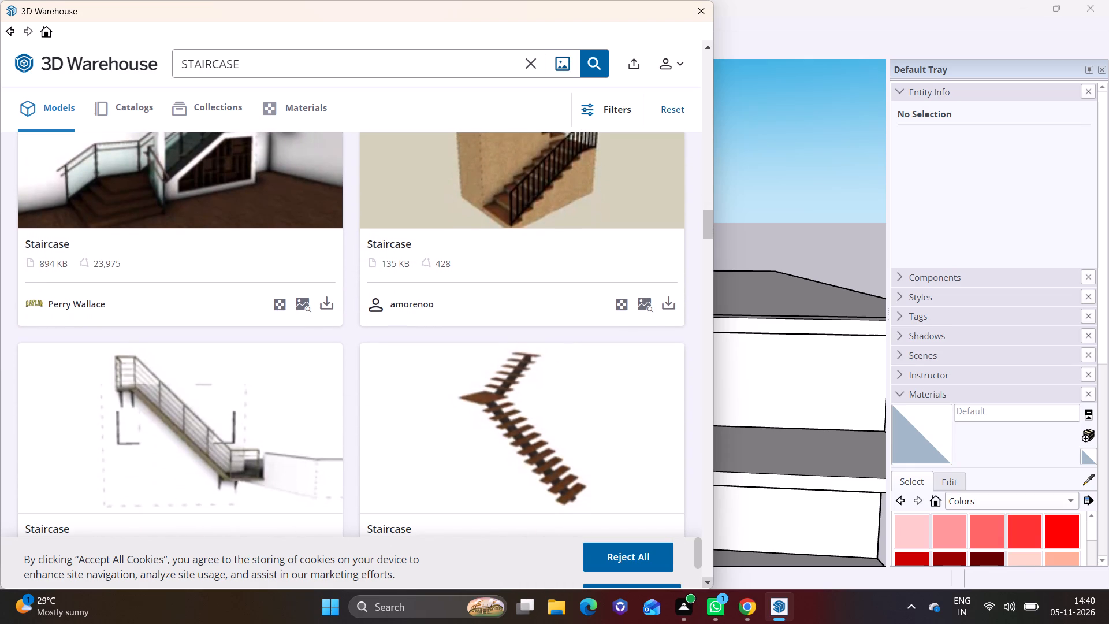
click(706, 581)
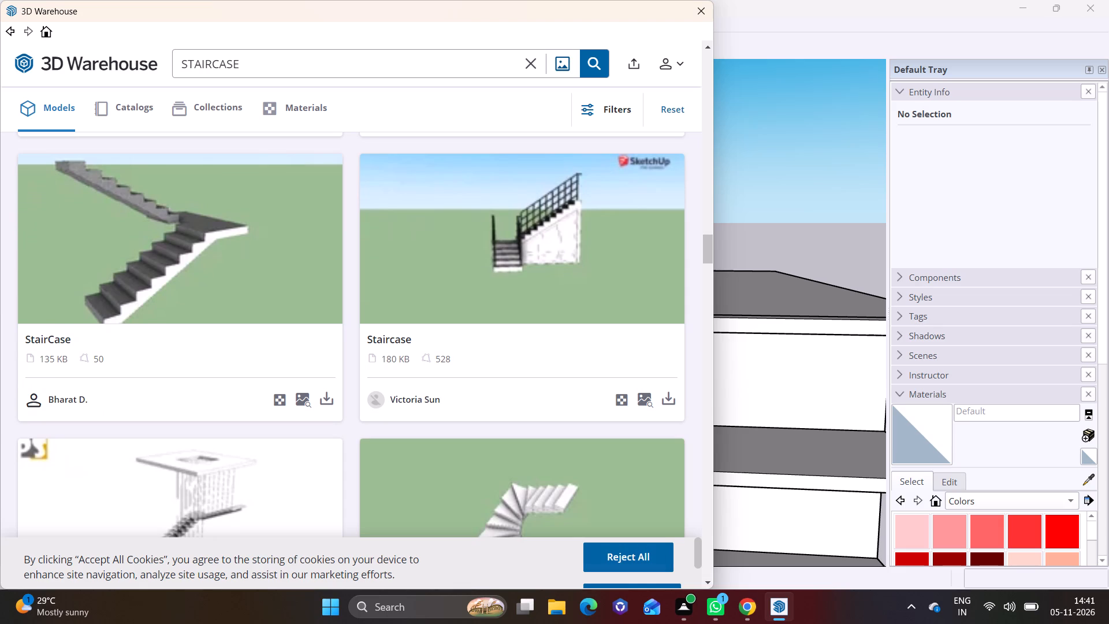
click(323, 398)
click(286, 315)
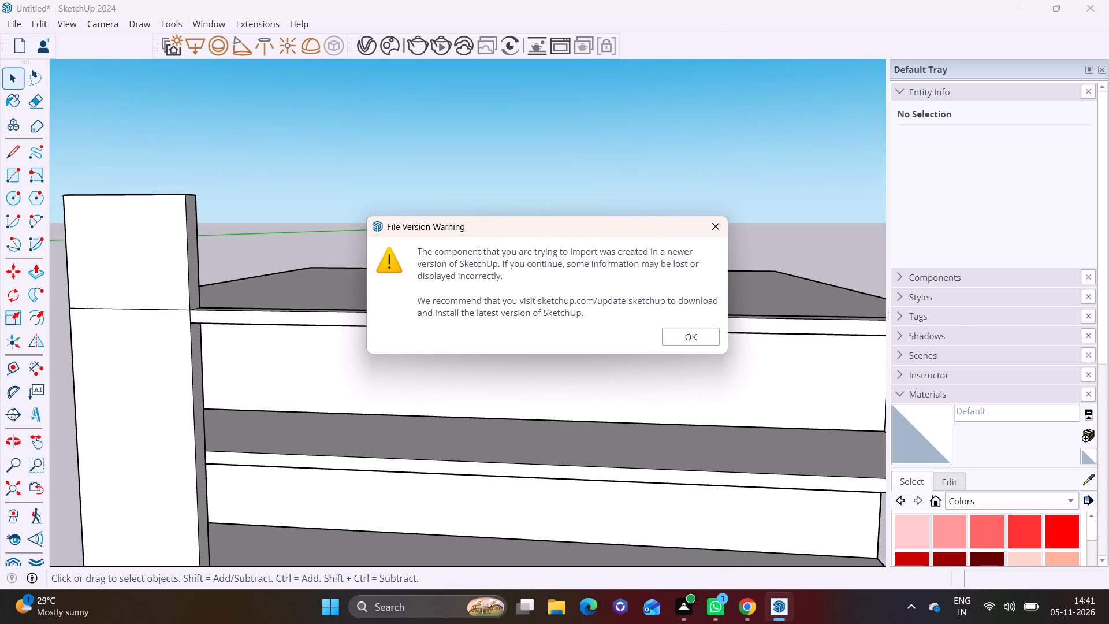
click(682, 341)
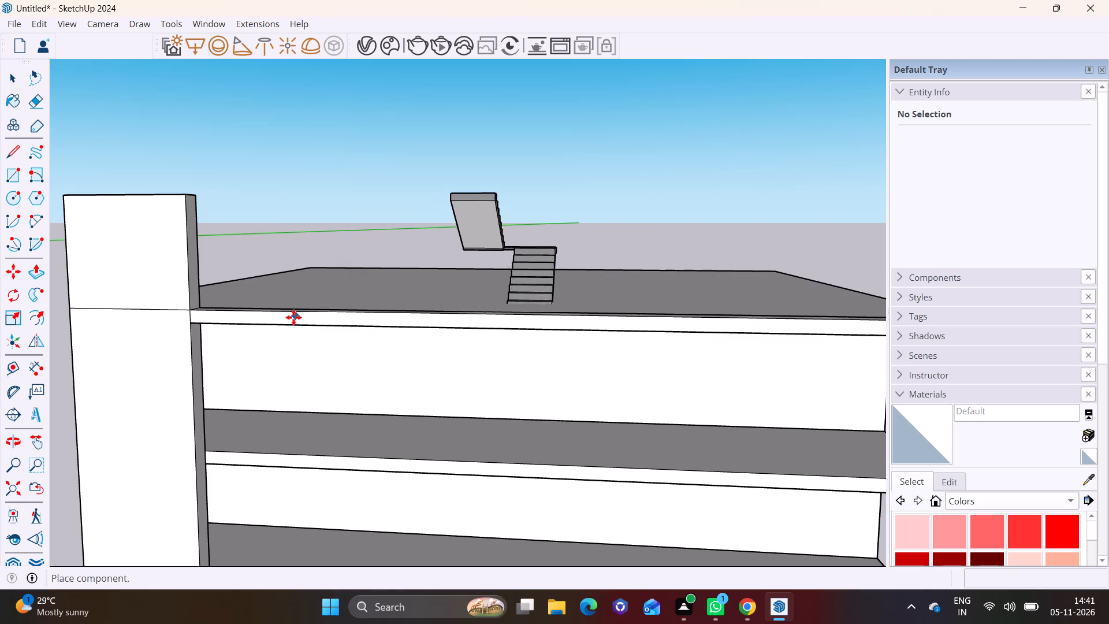
middle_drag(272, 290, 333, 419)
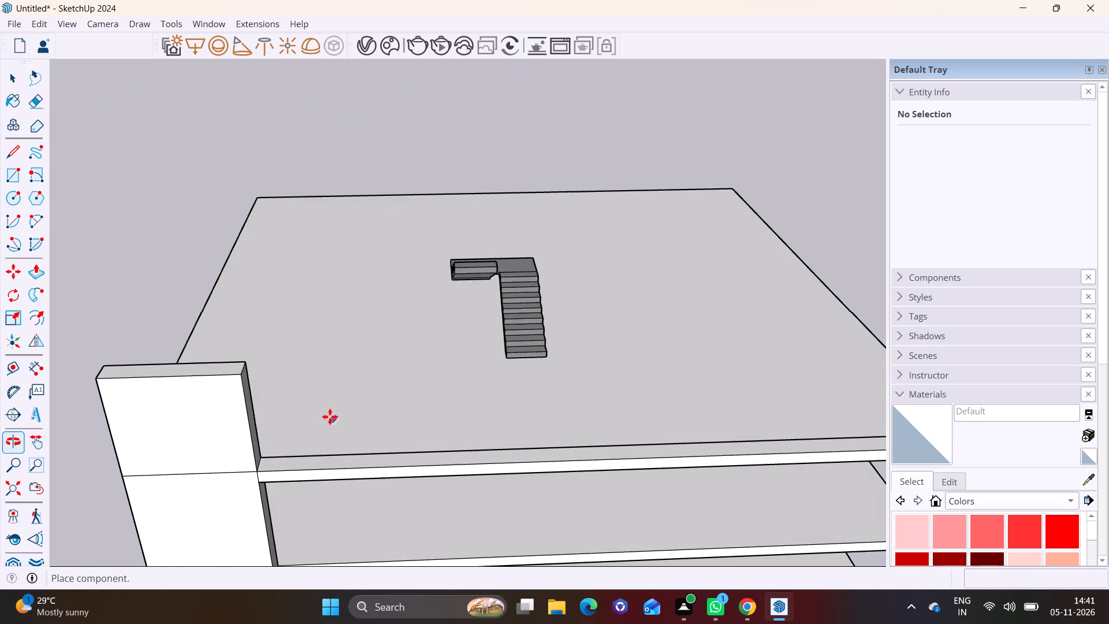
click(286, 373)
Rotate the staircase 270° horizontally about a point on the roof slab beside it.
click(13, 294)
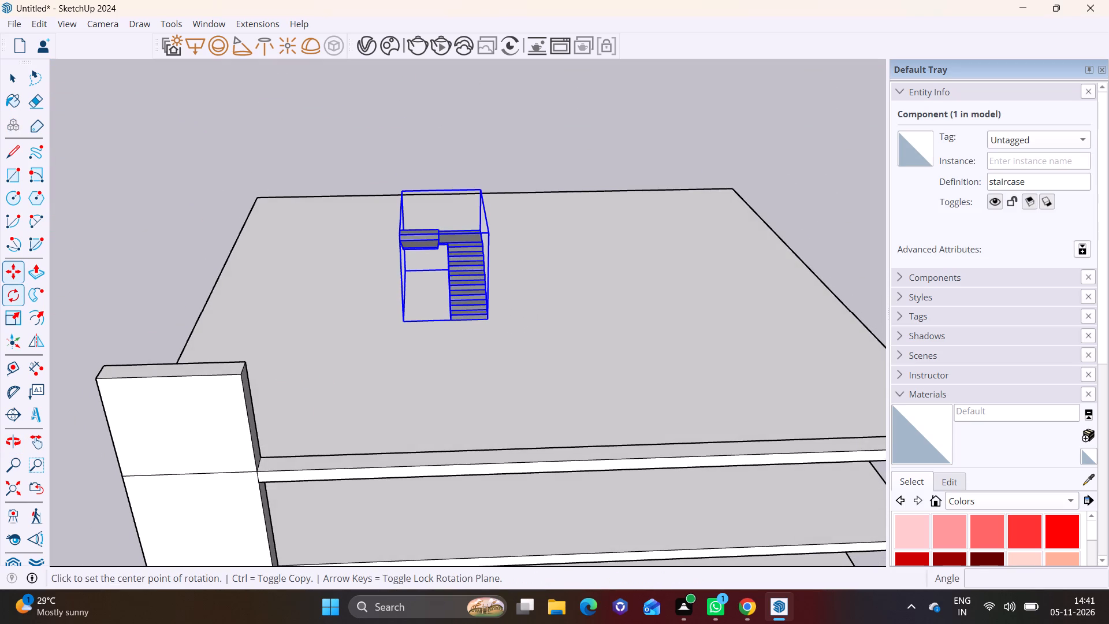
click(549, 295)
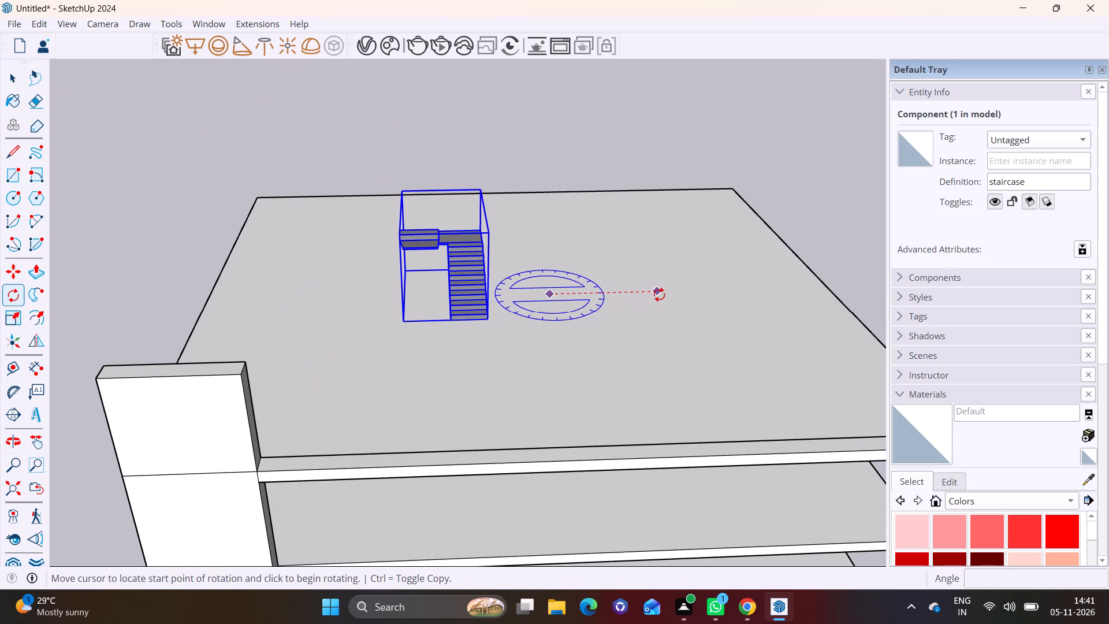
click(659, 295)
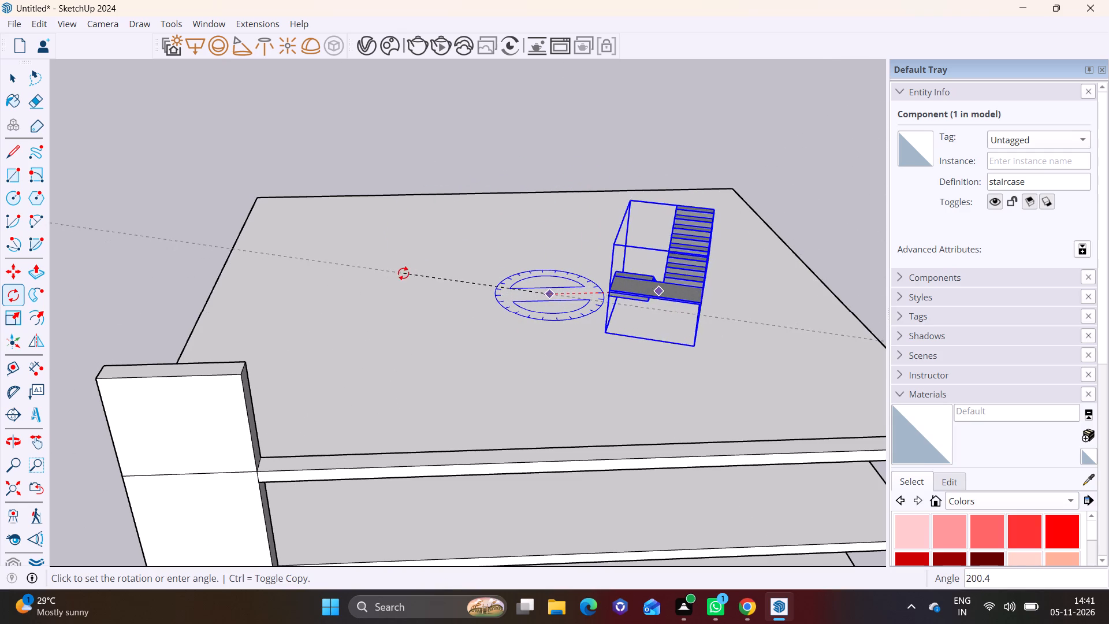
click(523, 189)
key(space)
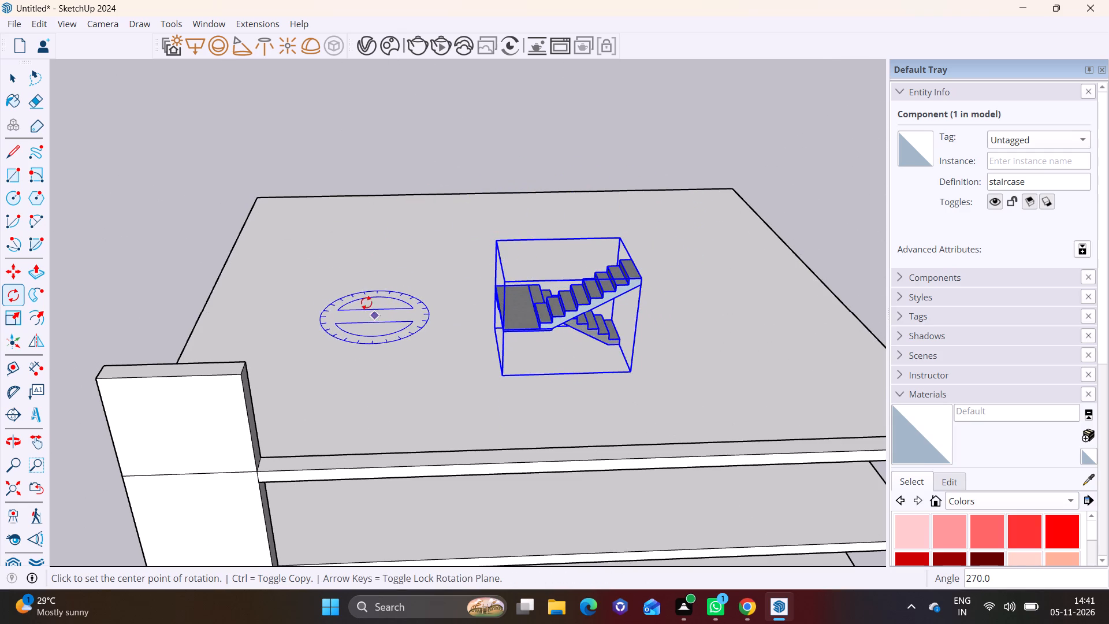
click(196, 257)
Move the staircase by its upper end about 25' 4" from the roof down against the top storey's back wall, near the pier.
middle_drag(505, 383, 504, 250)
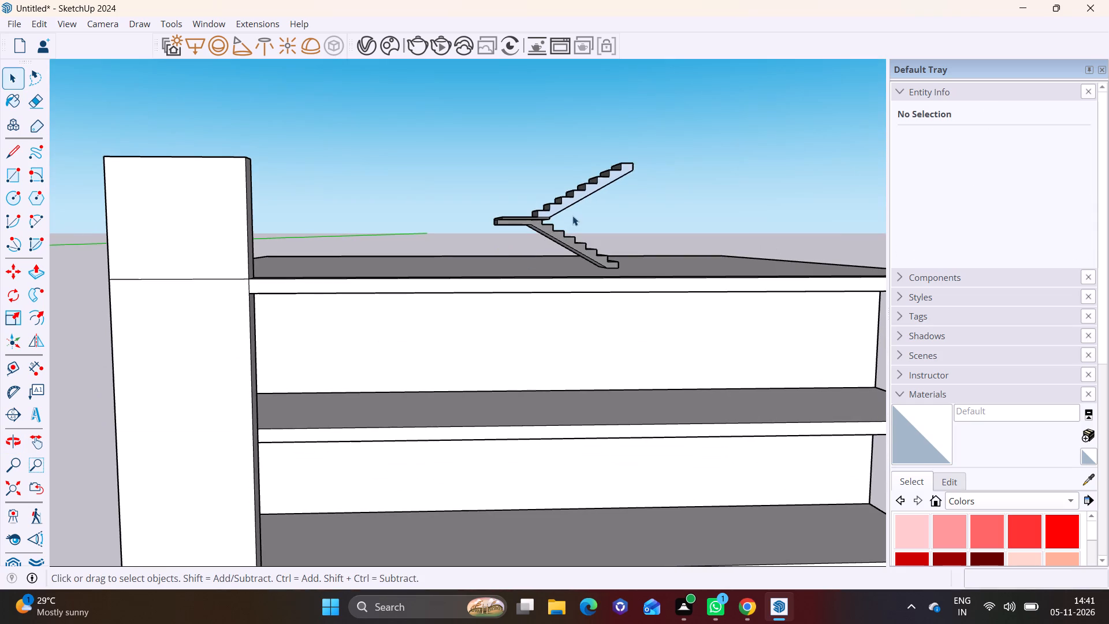
click(537, 218)
key(m)
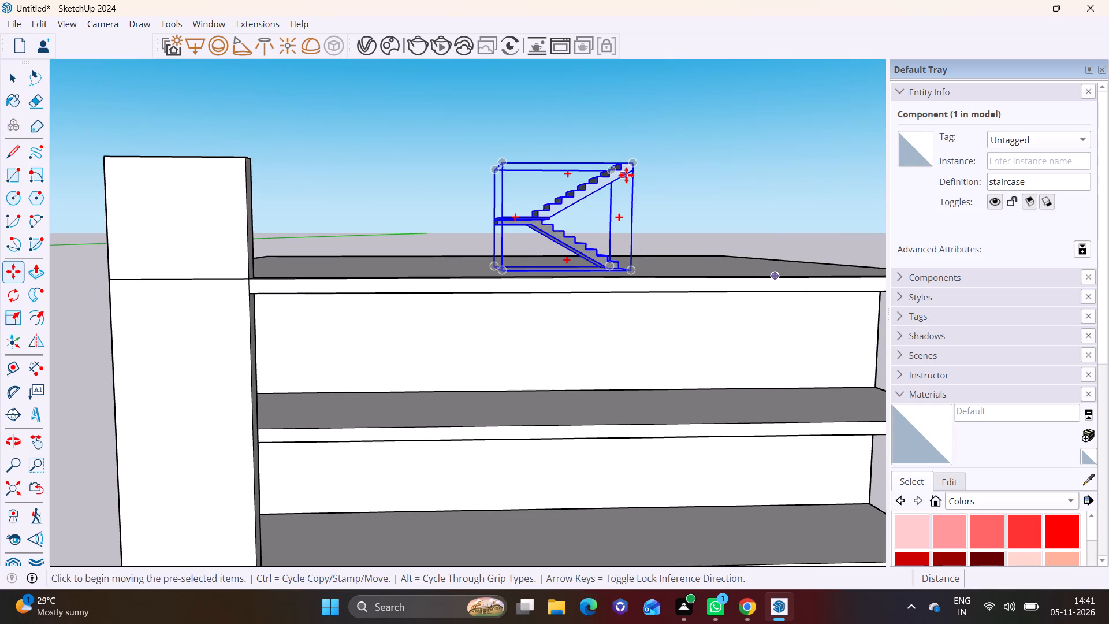
click(629, 168)
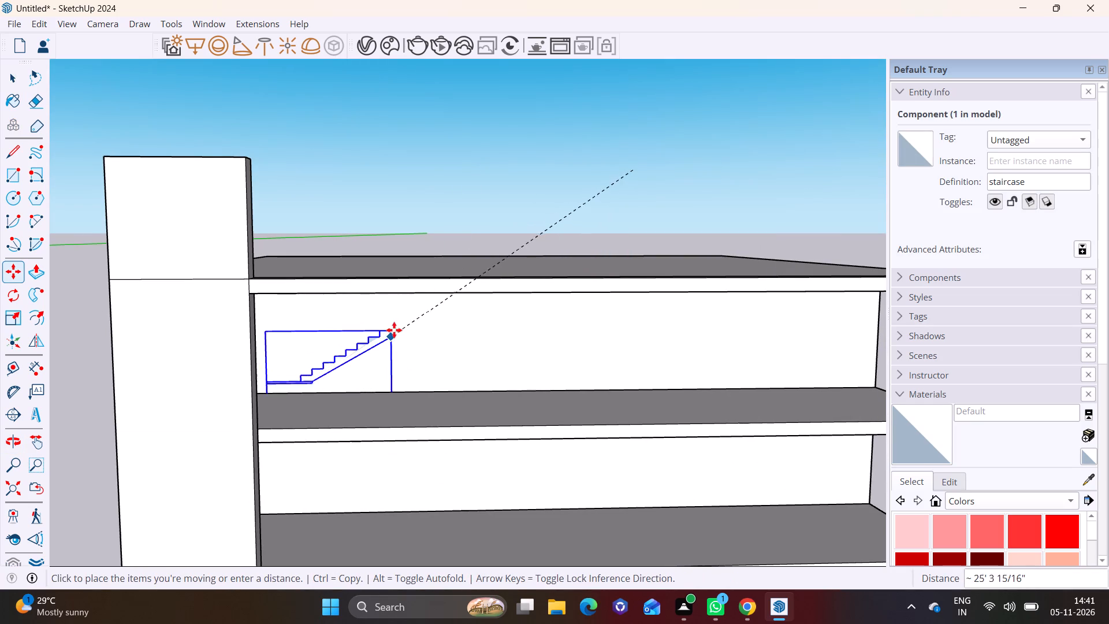
click(395, 328)
Move the staircase about 10' 4 7/16" out from the back wall, onto the top-storey floor slab beside the corner pier.
middle_drag(501, 341, 295, 358)
click(343, 359)
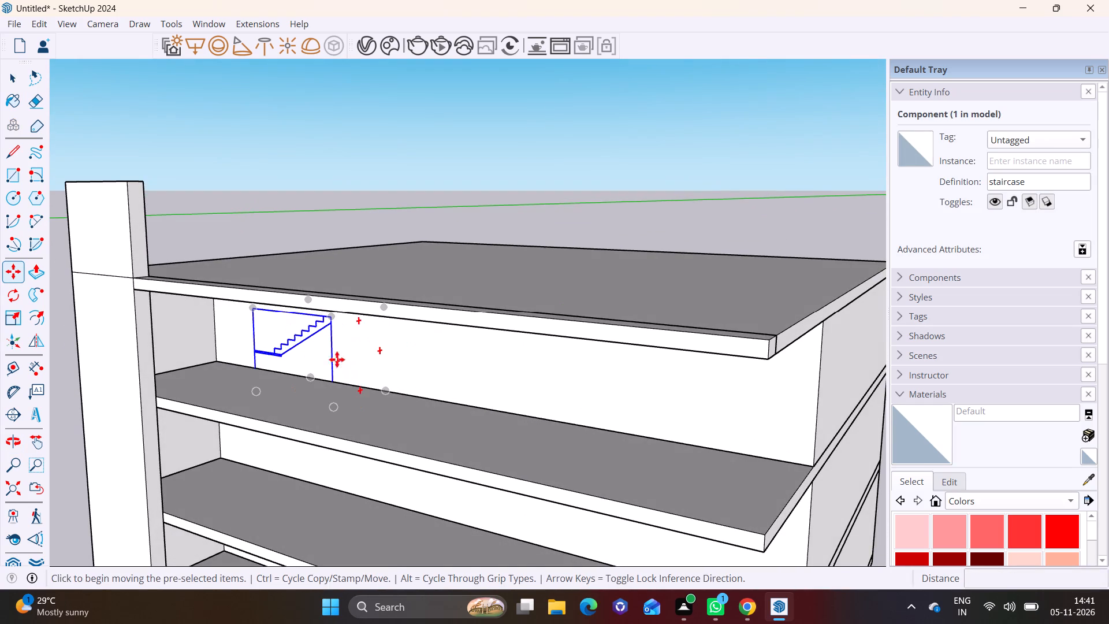
click(259, 376)
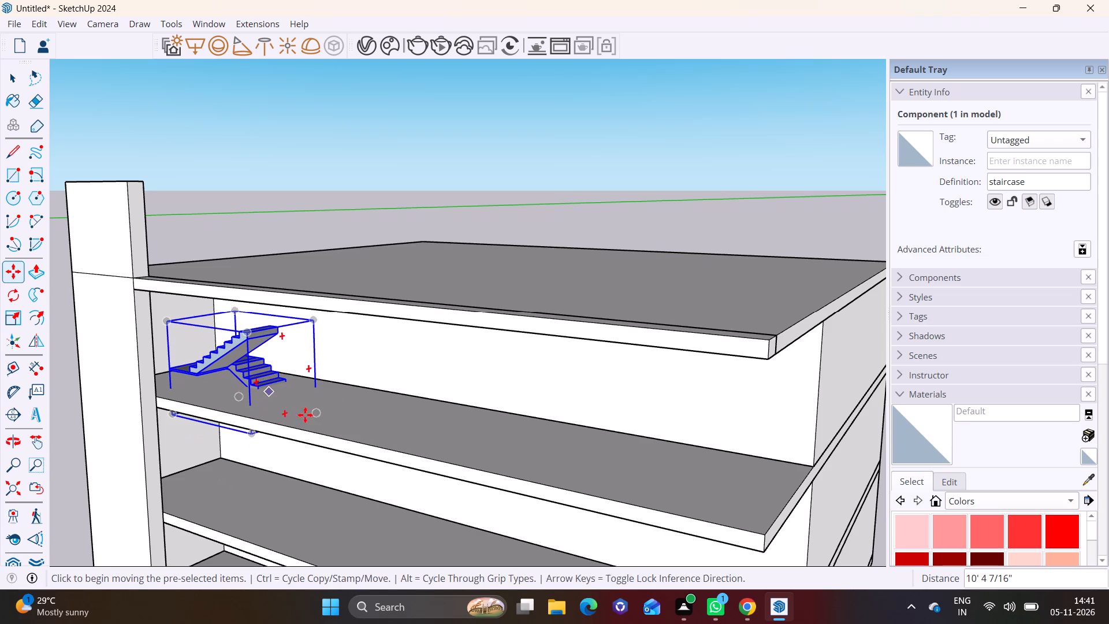
Raise the staircase about 2' 7" so its base sits on the top-storey floor slab.
scroll(314, 423, down, 2)
middle_drag(333, 430, 552, 391)
scroll(348, 386, up, 6)
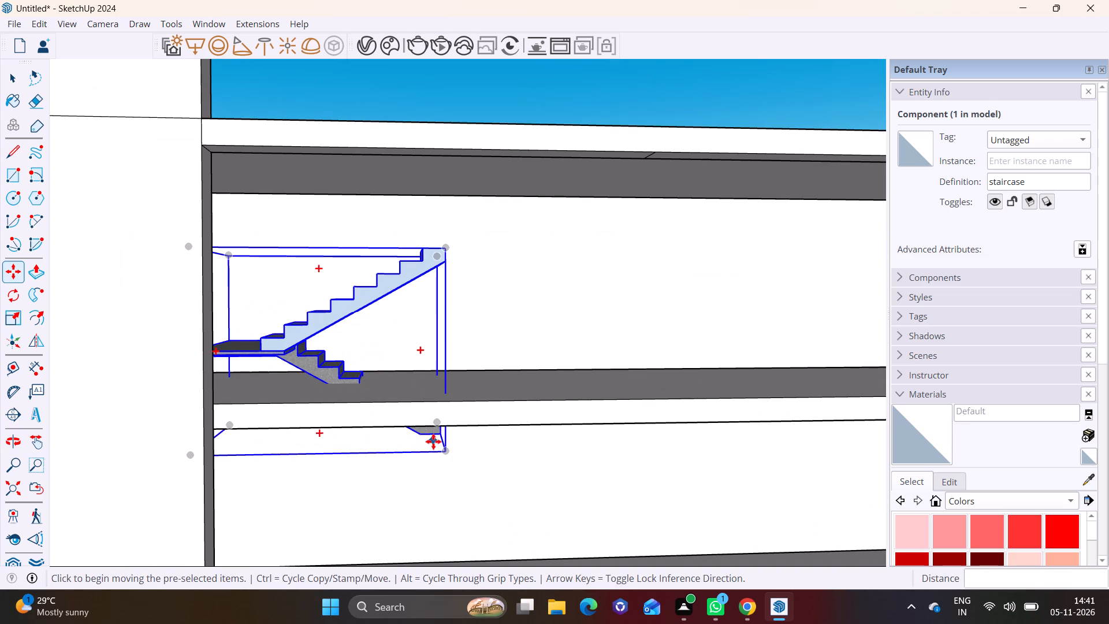
click(446, 454)
click(442, 392)
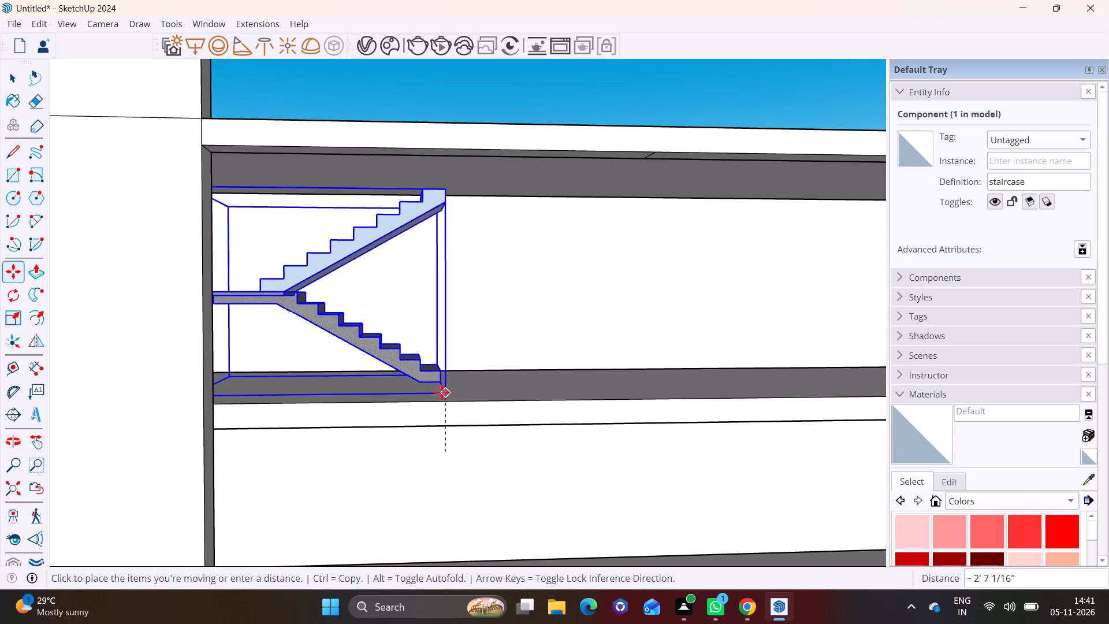
Move the staircase about 3' 6" away from the back wall to the open front edge of the top-storey slab.
middle_drag(493, 404, 183, 450)
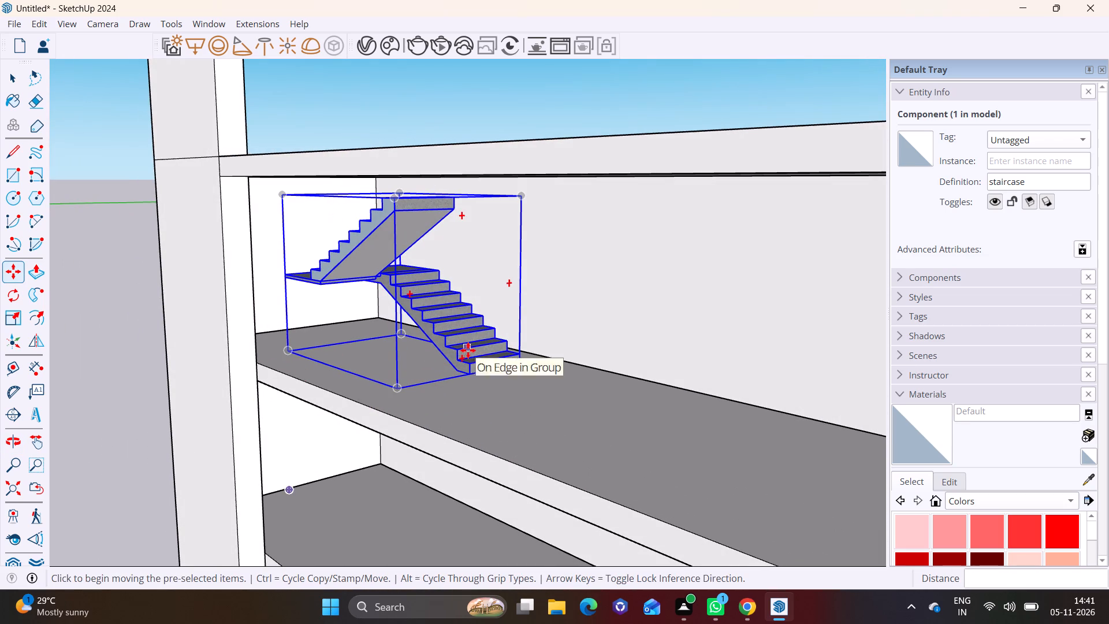
click(468, 353)
click(450, 363)
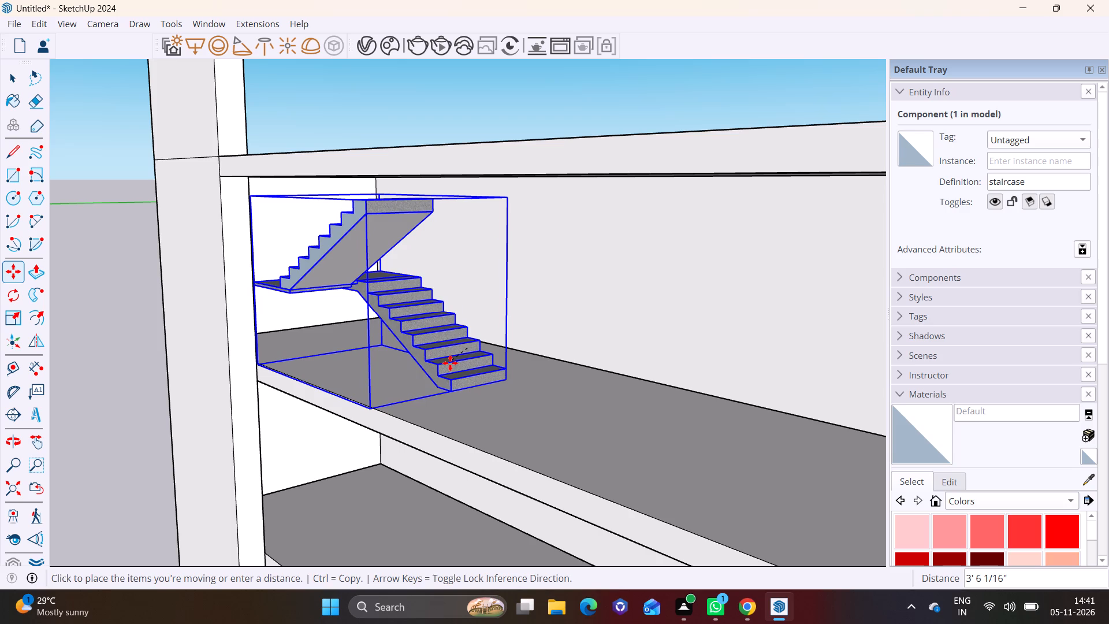
key(space)
click(149, 376)
Move the staircase 1' sideways so its landing meets the tall corner pier.
scroll(245, 395, down, 3)
middle_drag(364, 425, 567, 409)
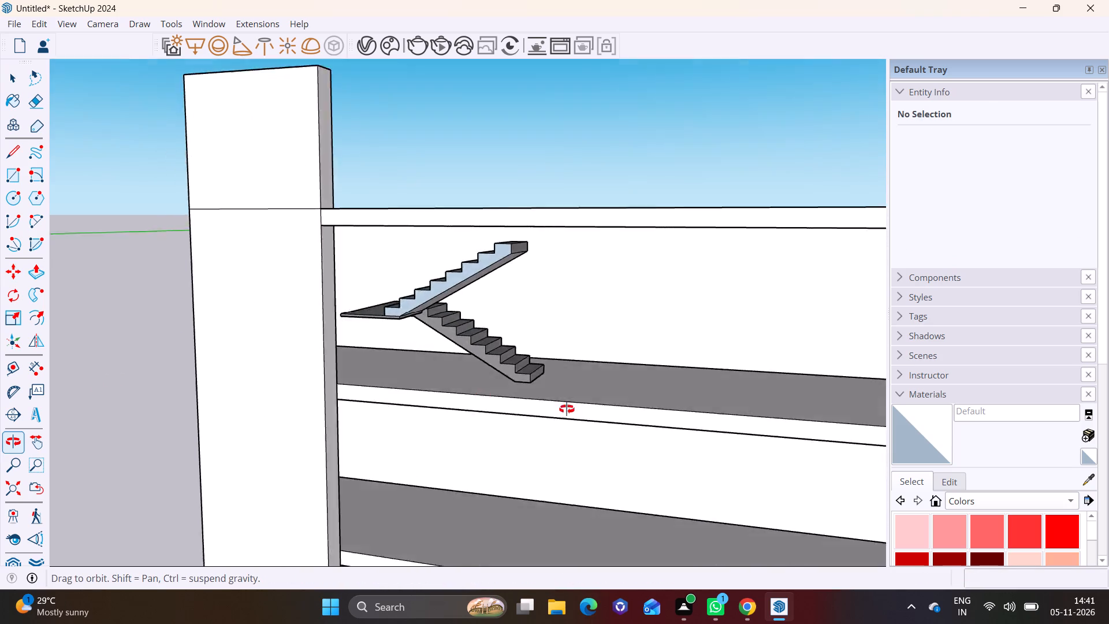
middle_drag(567, 409, 643, 391)
shift+middle_drag(554, 339, 441, 388)
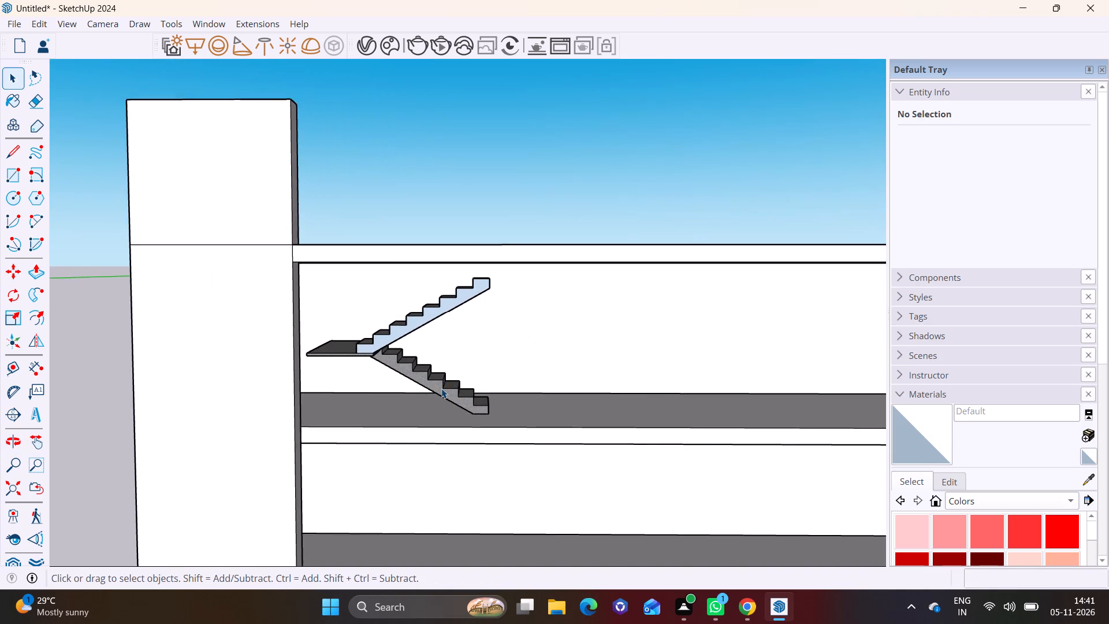
scroll(441, 388, up, 2)
click(446, 376)
key(m)
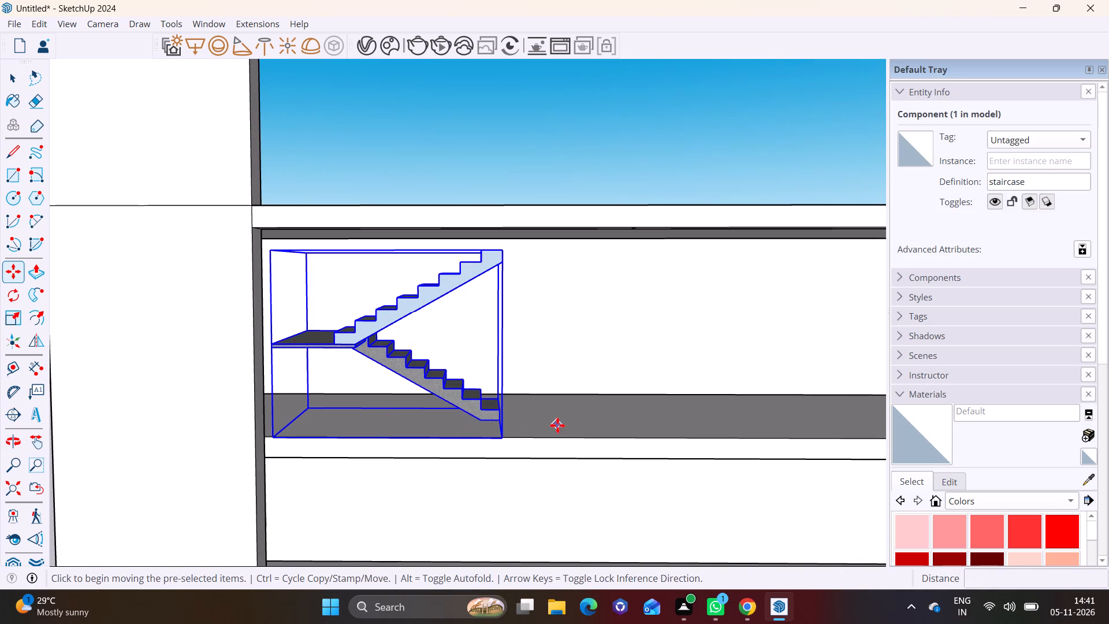
click(557, 425)
click(535, 419)
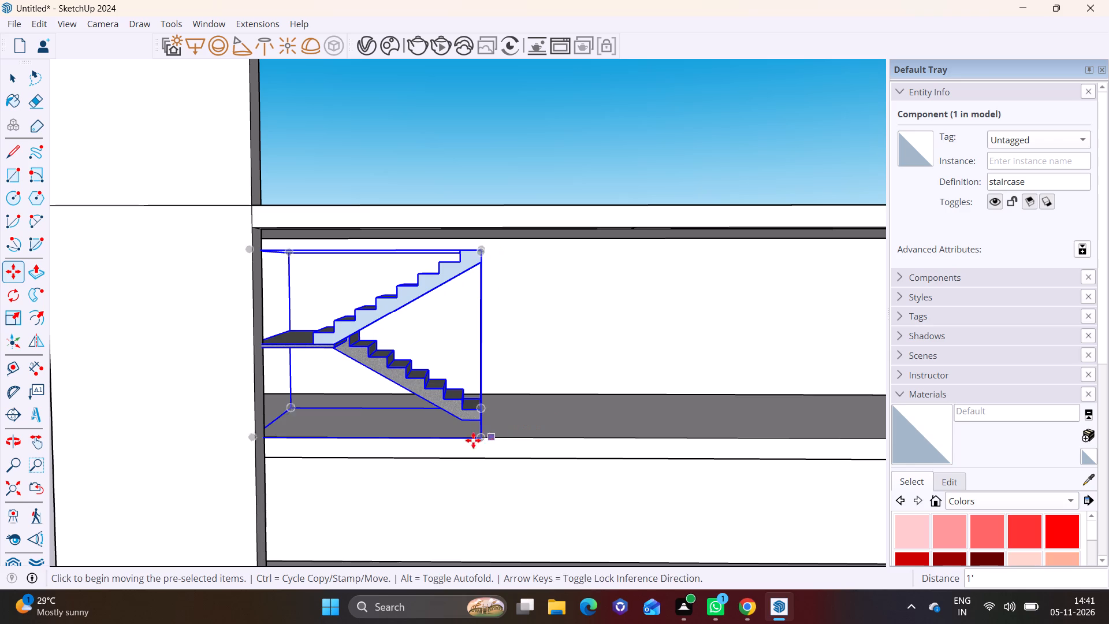
key(space)
click(438, 164)
Copy the staircase 11' straight down to the middle storey, and copy that one another 11' down to the ground storey.
scroll(413, 242, down, 4)
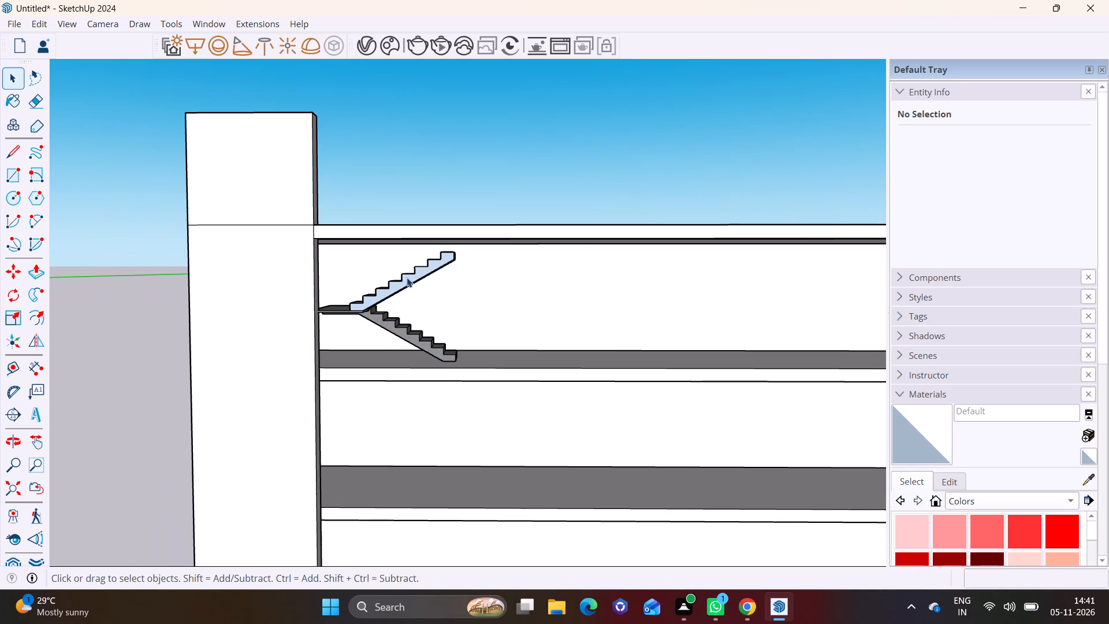
scroll(407, 277, down, 2)
shift+middle_drag(418, 301, 434, 176)
click(411, 147)
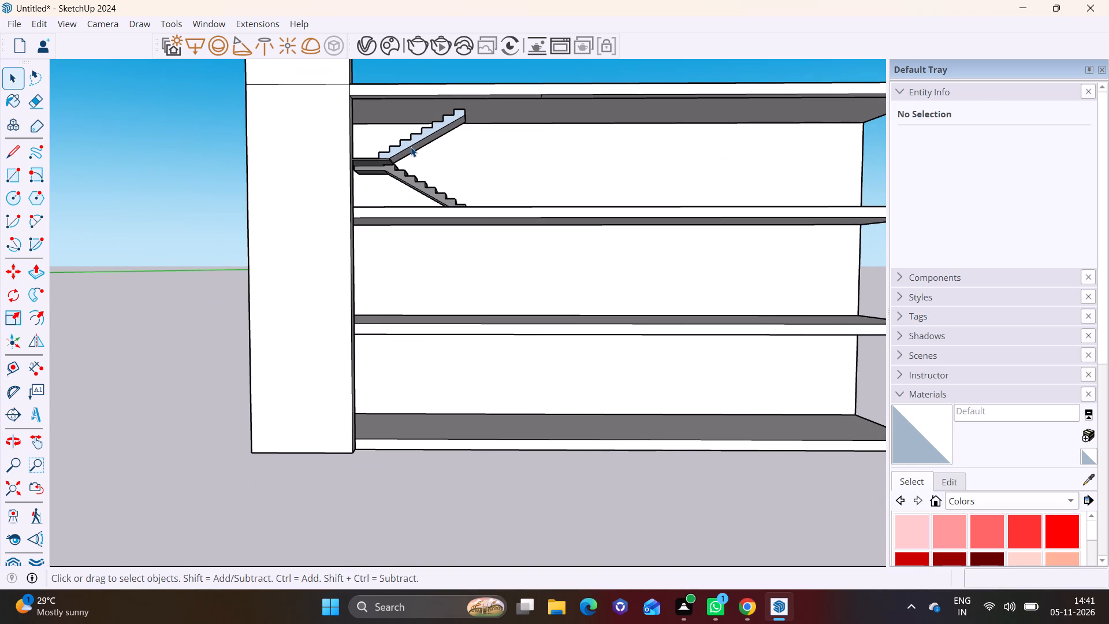
key(m)
click(467, 209)
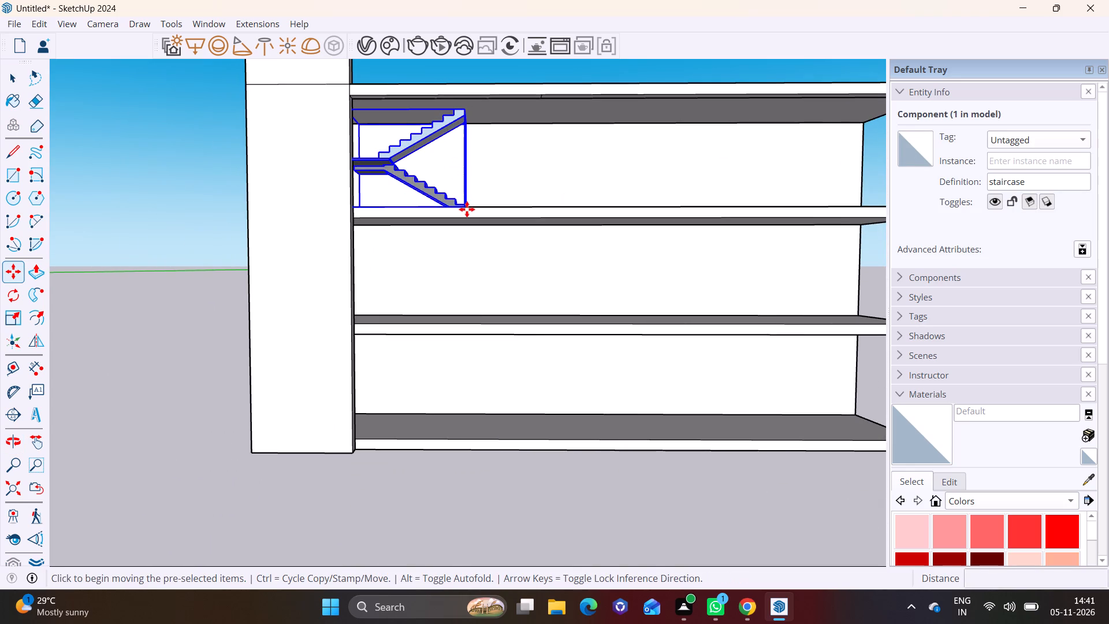
click(461, 322)
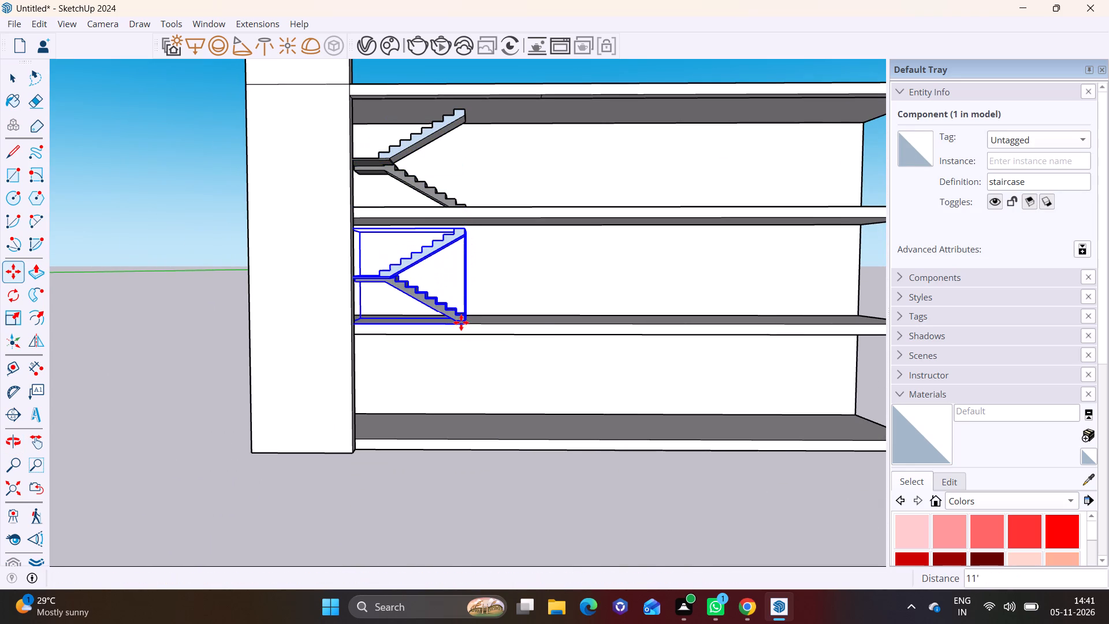
click(460, 321)
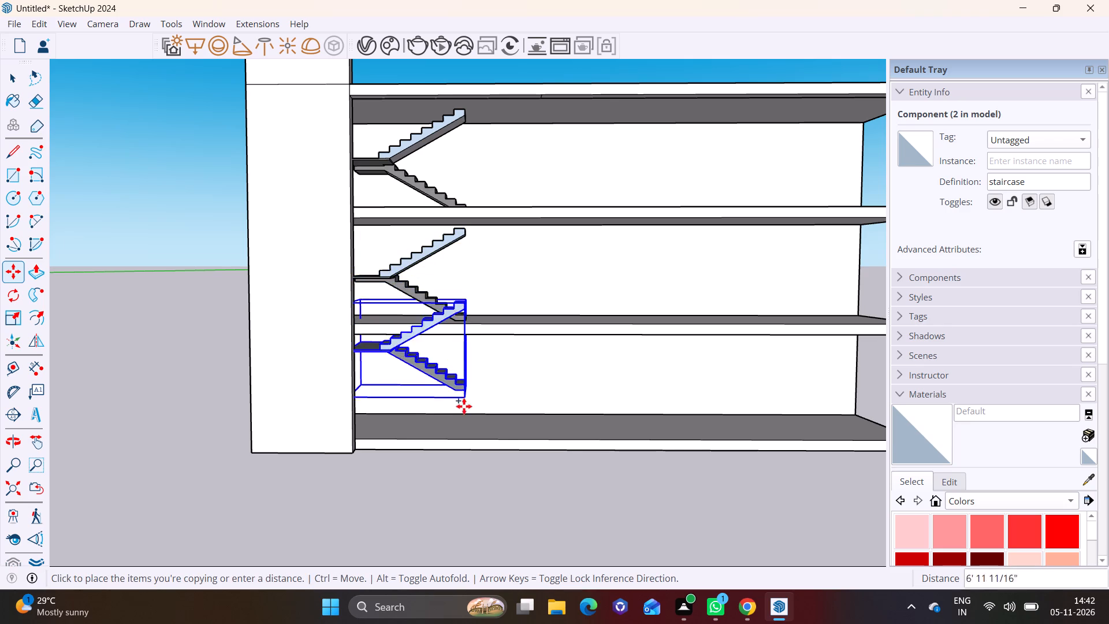
click(461, 435)
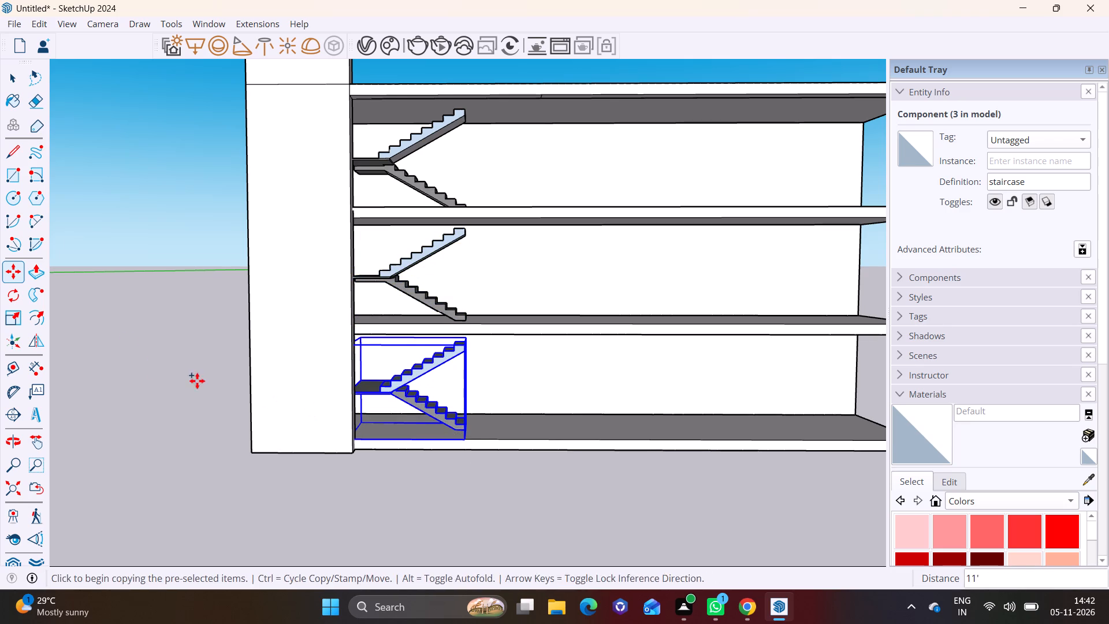
click(12, 83)
click(198, 292)
Push/Pull the underside of the roof-edge strip beside the pier down to the lowest slab, forming a wall panel in front of the stairs.
scroll(235, 306, down, 4)
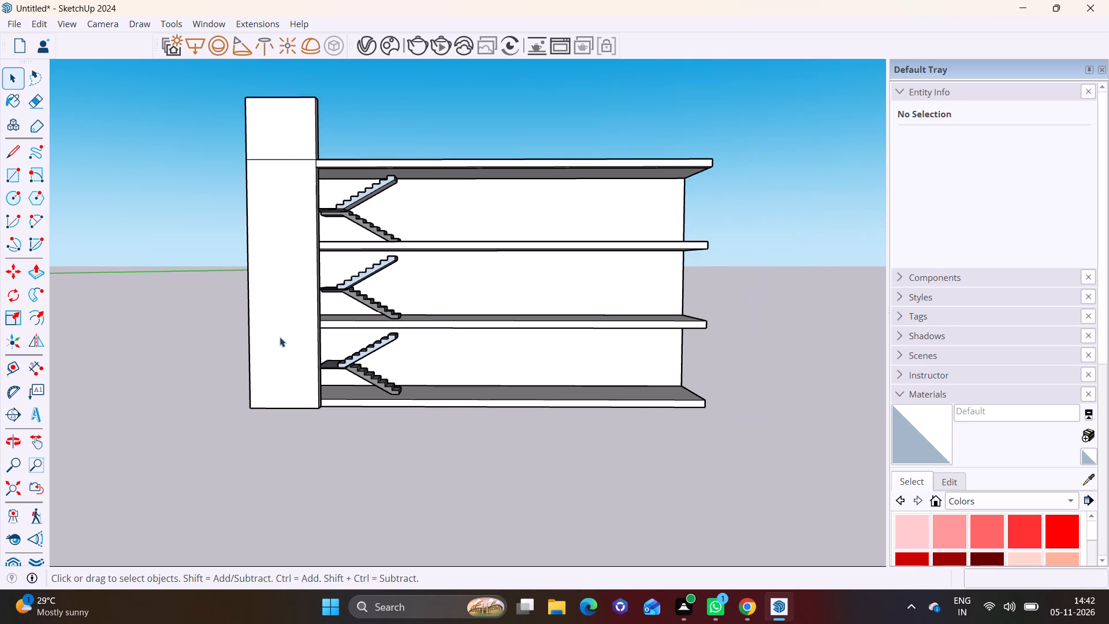
middle_drag(414, 370, 423, 326)
scroll(423, 326, down, 1)
shift+middle_drag(422, 313, 356, 393)
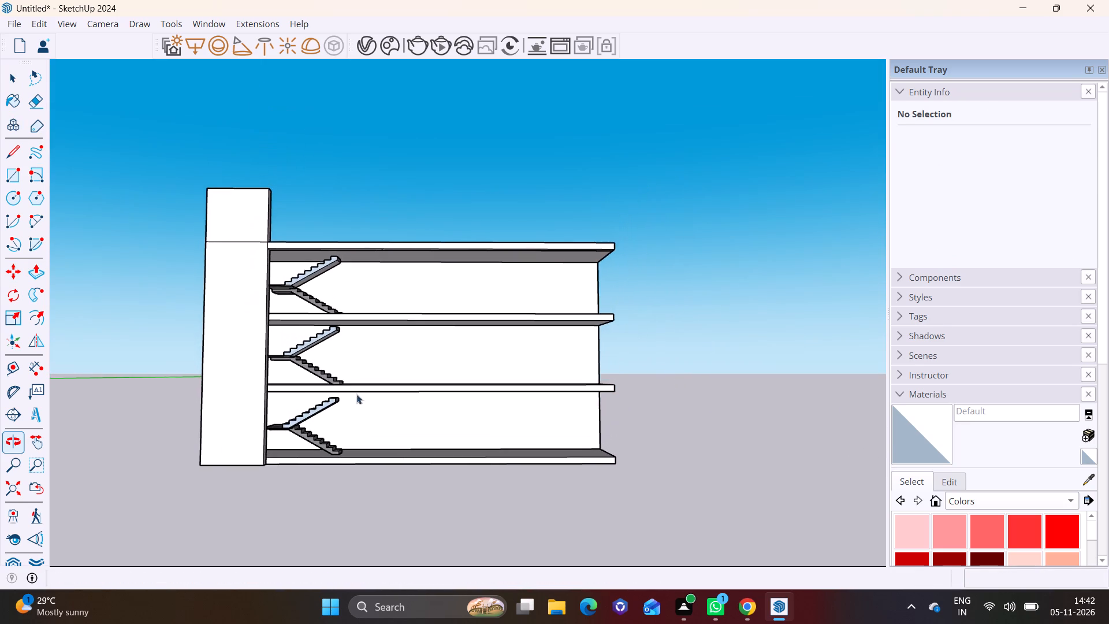
scroll(292, 240, up, 6)
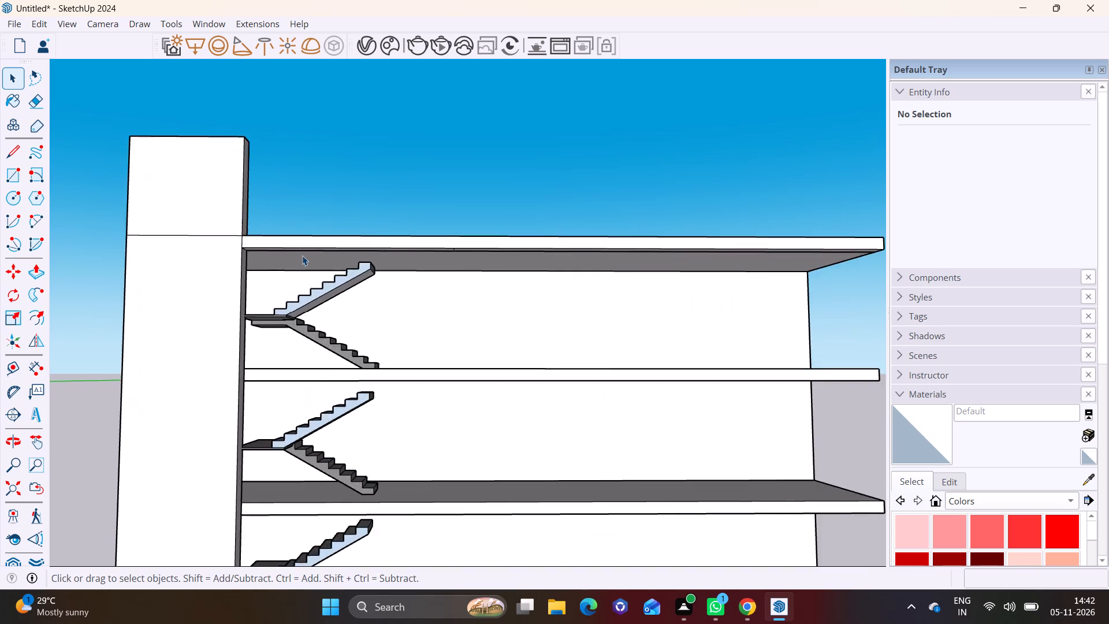
middle_drag(302, 256, 330, 178)
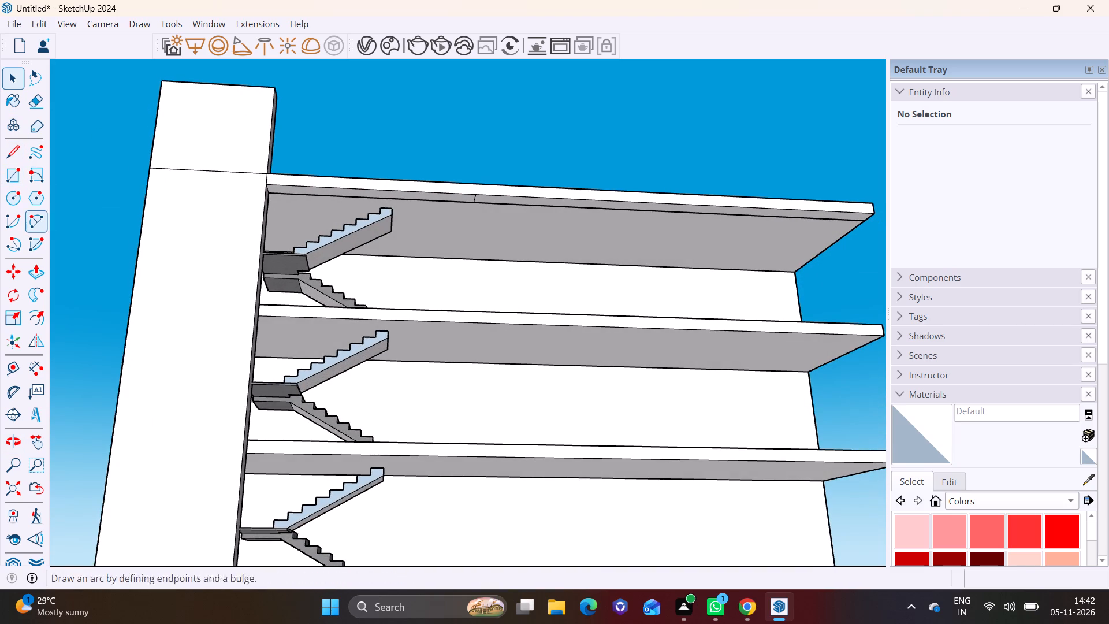
click(36, 274)
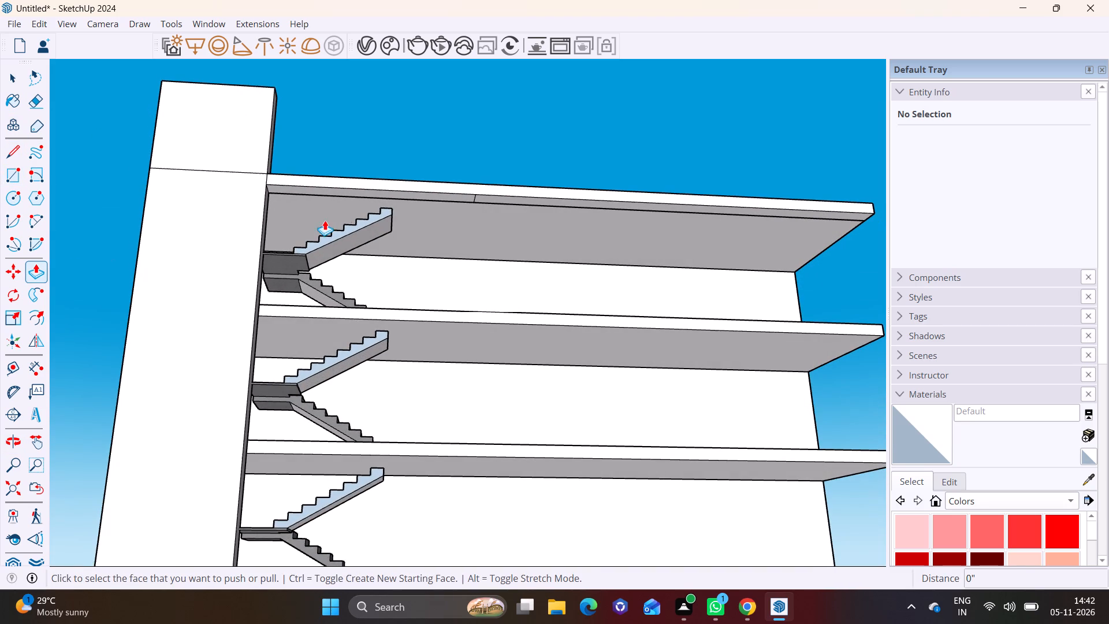
click(392, 192)
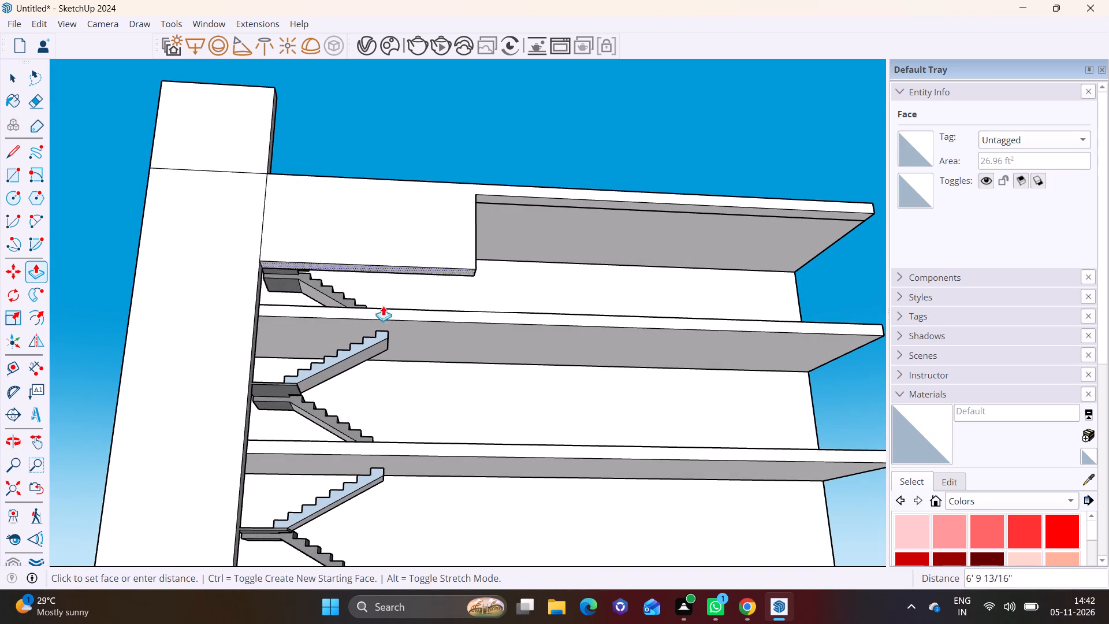
scroll(367, 416, down, 4)
ctrl+middle_drag(366, 417, 379, 339)
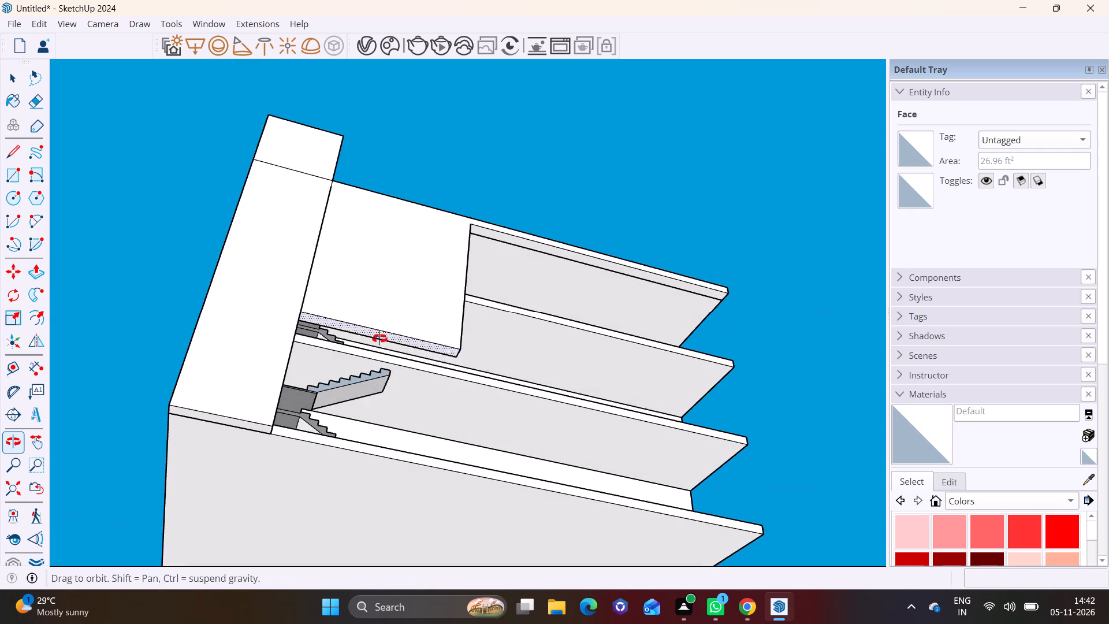
ctrl+middle_drag(379, 339, 380, 337)
middle_drag(380, 337, 309, 456)
shift+middle_drag(368, 455, 378, 395)
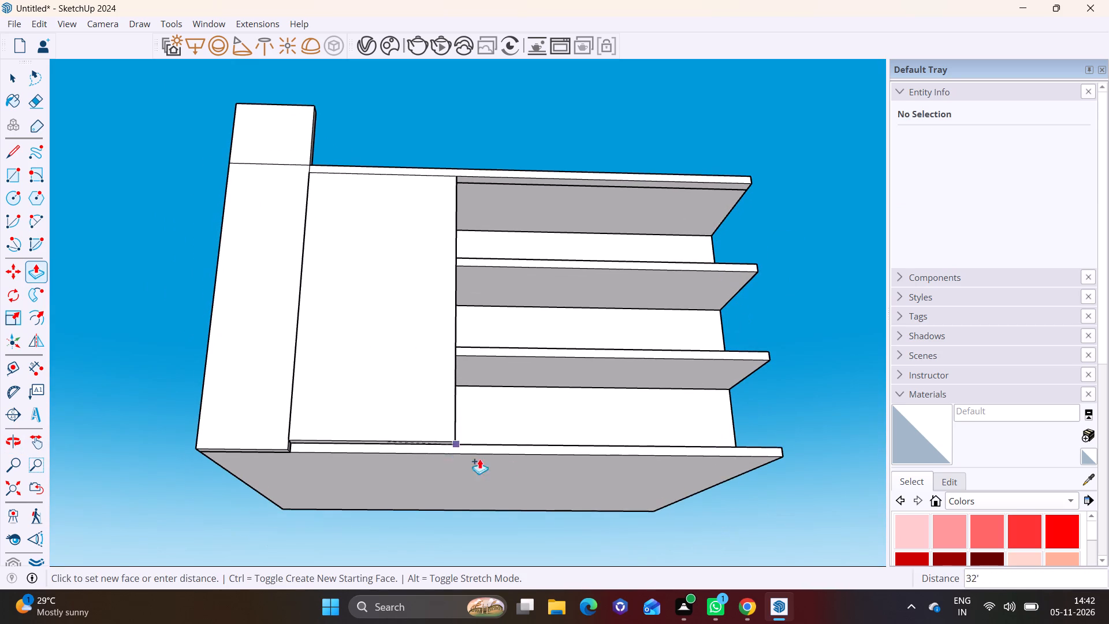
click(509, 458)
Erase the horizontal edge separating the roof-edge strip from the wall panel below it.
middle_drag(411, 273, 410, 289)
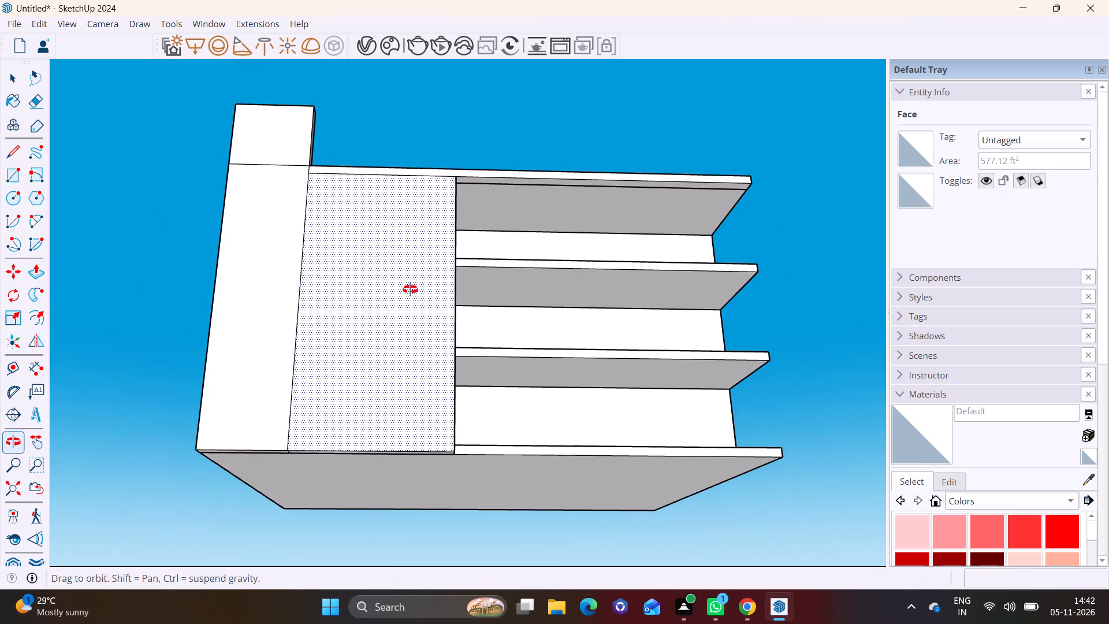
middle_drag(410, 289, 423, 433)
middle_drag(416, 389, 407, 387)
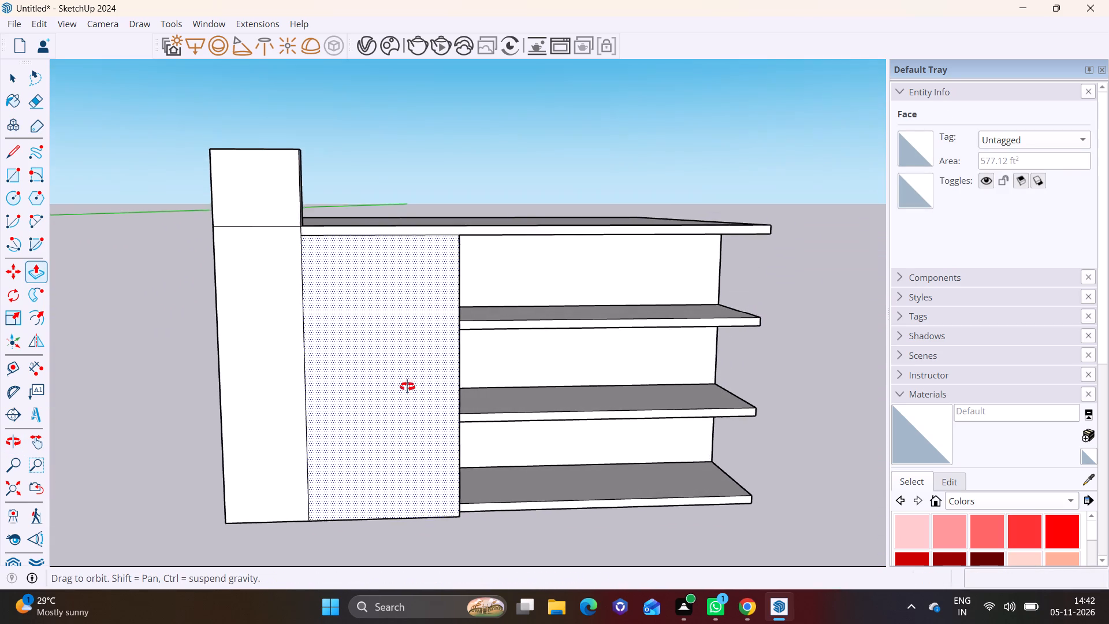
middle_drag(407, 387, 396, 354)
click(16, 176)
scroll(405, 274, up, 2)
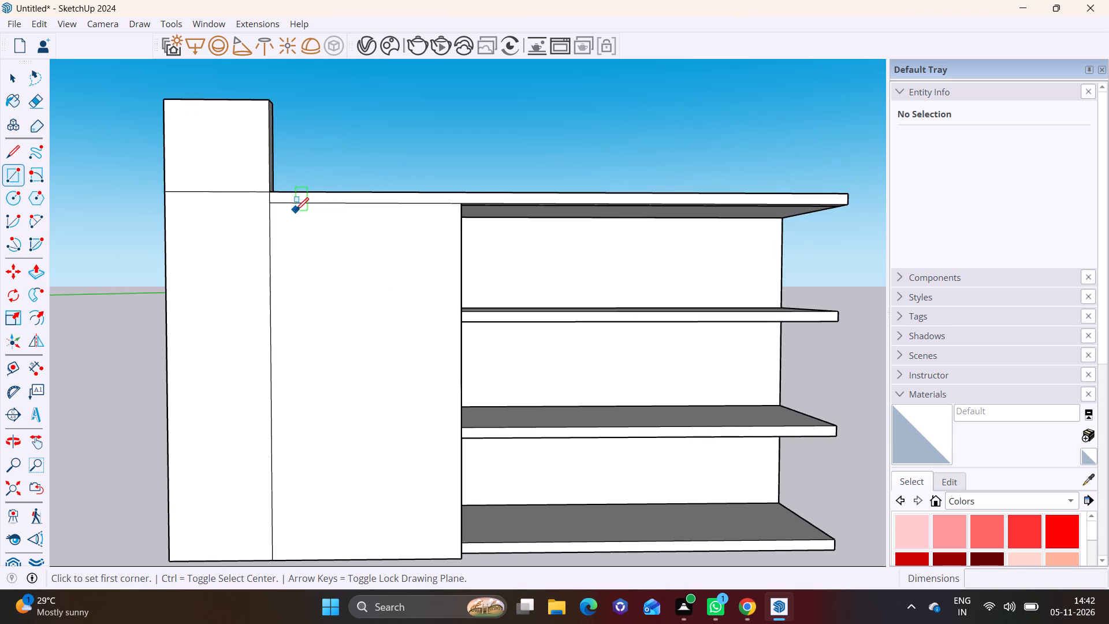
key(space)
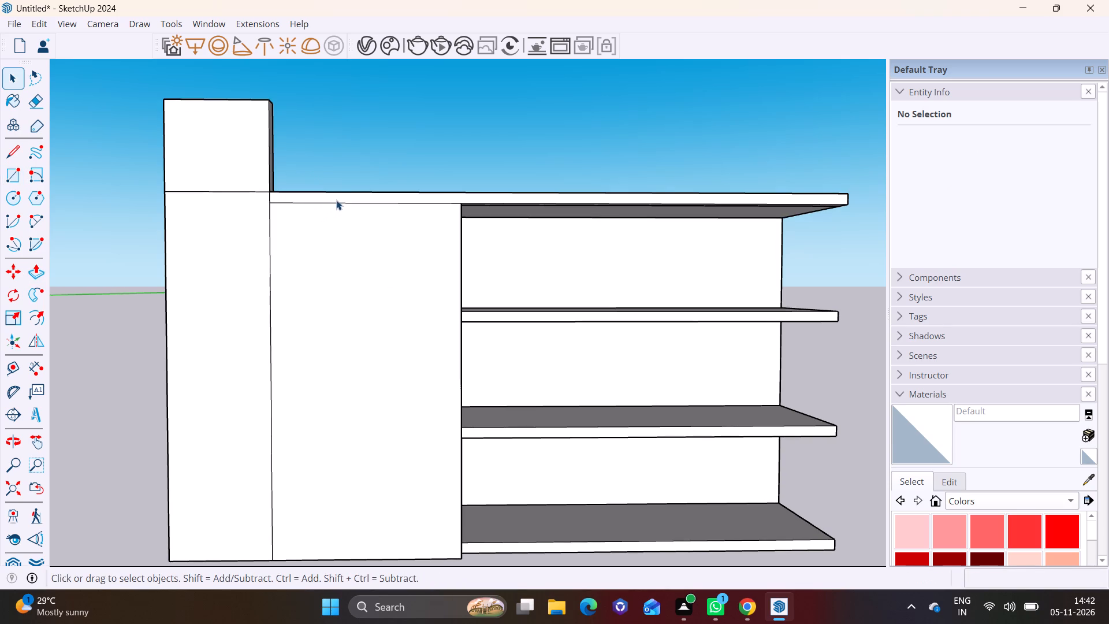
click(338, 202)
right_click(338, 202)
click(375, 229)
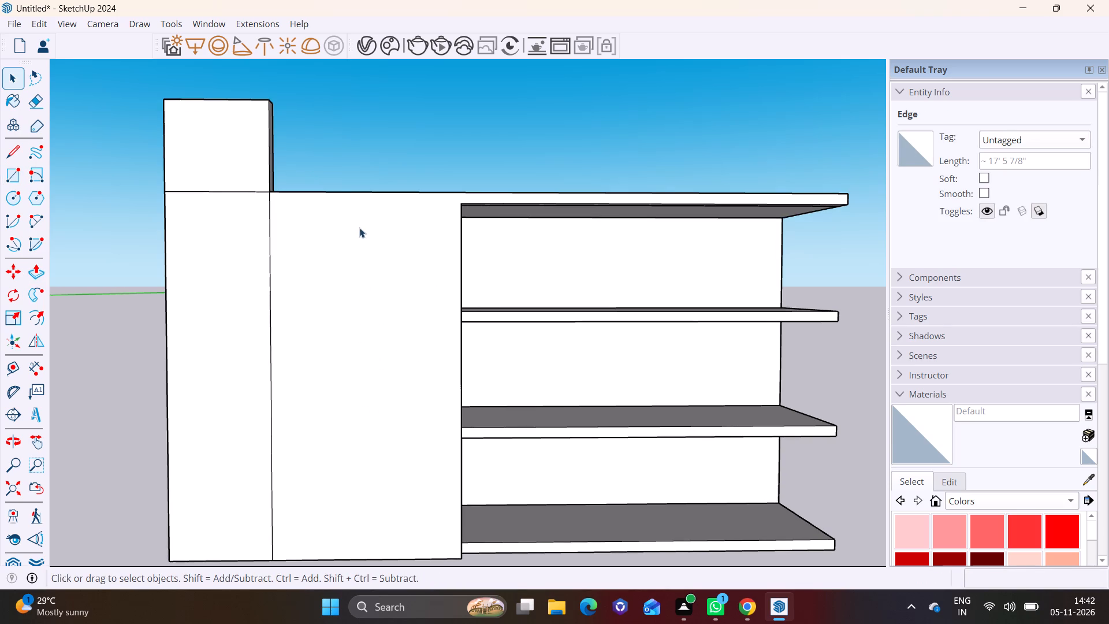
Draw a rectangle about 8' 2" by 9' 1" on the wall panel's upper part, near the corner pier.
click(13, 165)
scroll(445, 314, down, 1)
shift+middle_drag(451, 320, 437, 289)
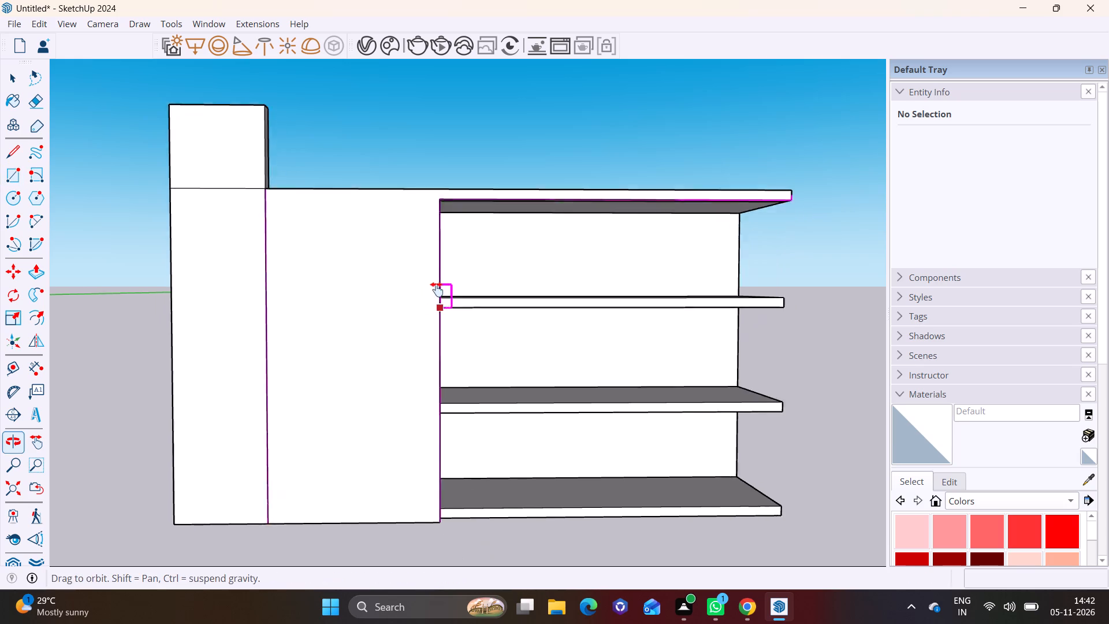
shift+middle_drag(437, 289, 447, 251)
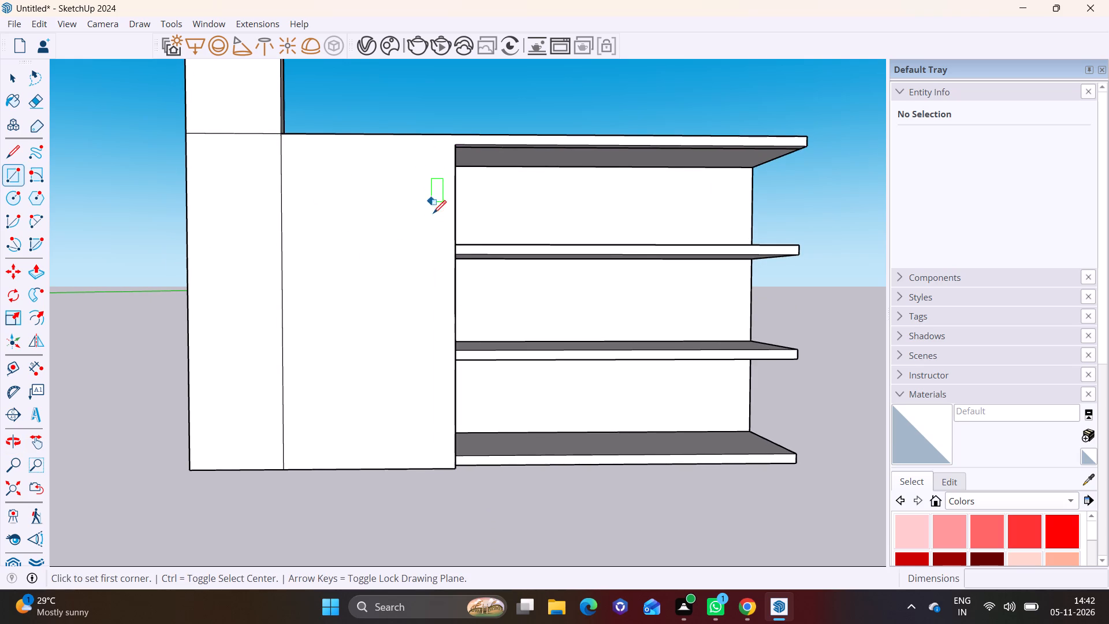
click(301, 148)
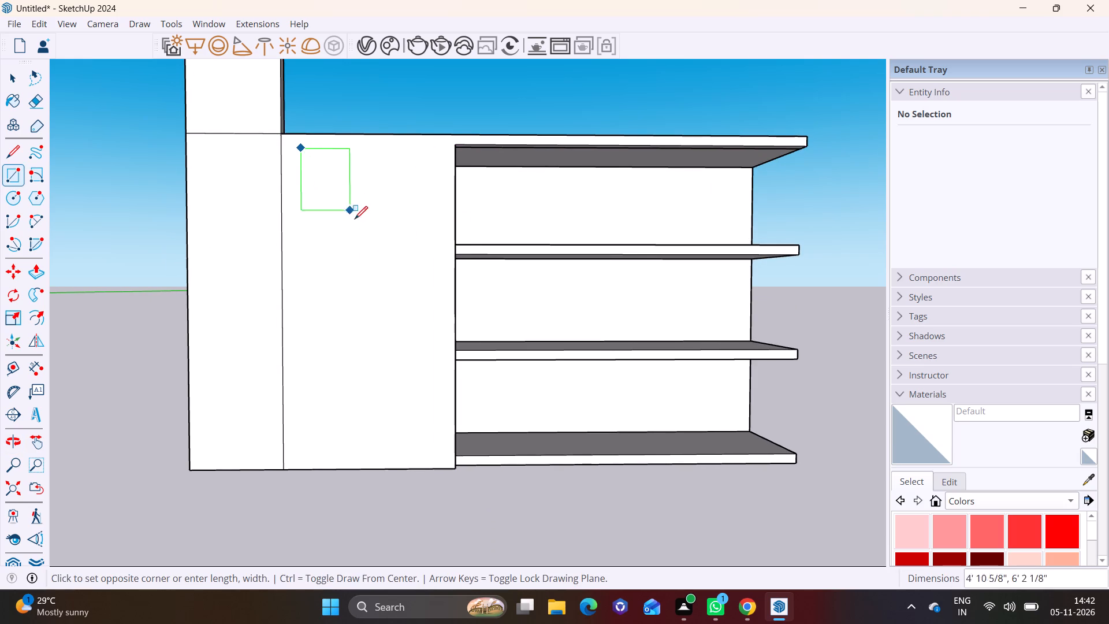
click(384, 239)
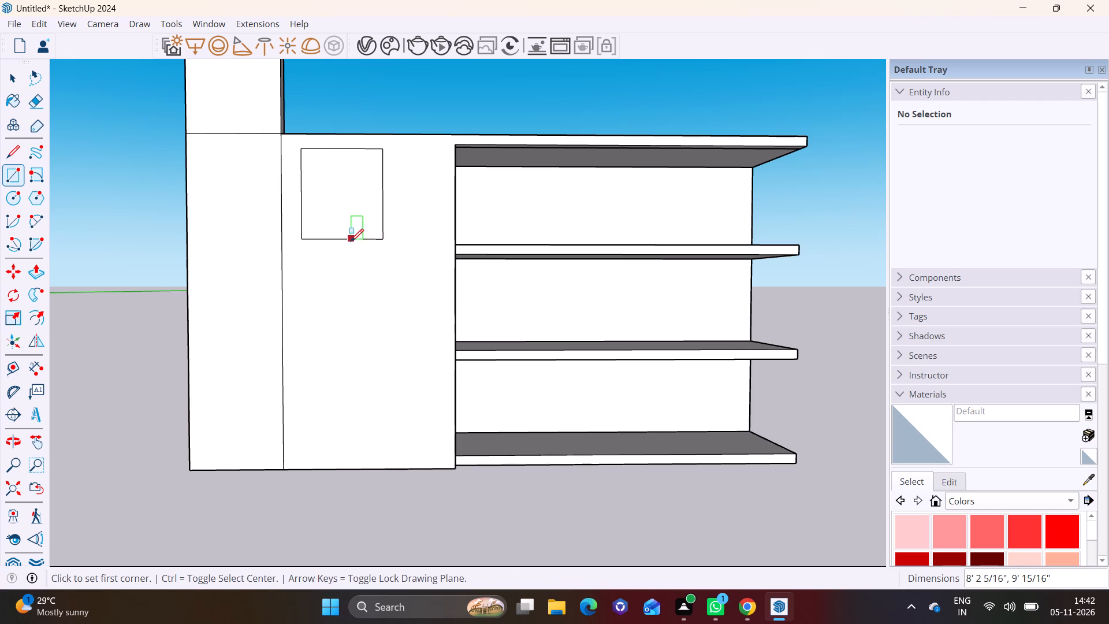
key(space)
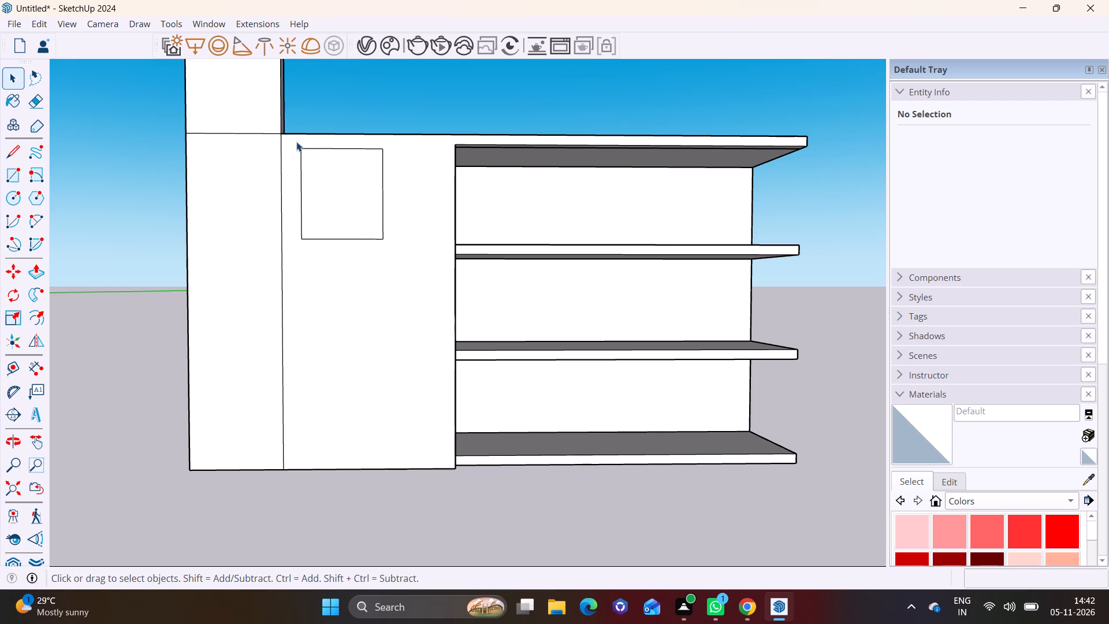
Copy the wall panel's rectangle about 11' 1" straight down, and copy that one about another 11' 2" down.
drag(290, 139, 416, 271)
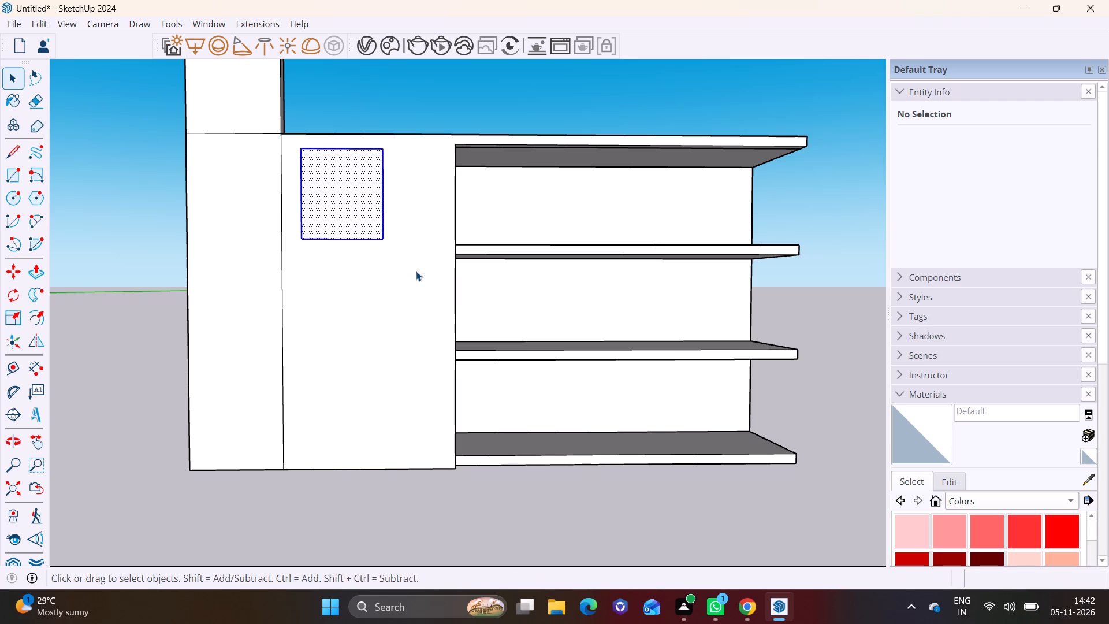
key(m)
click(384, 149)
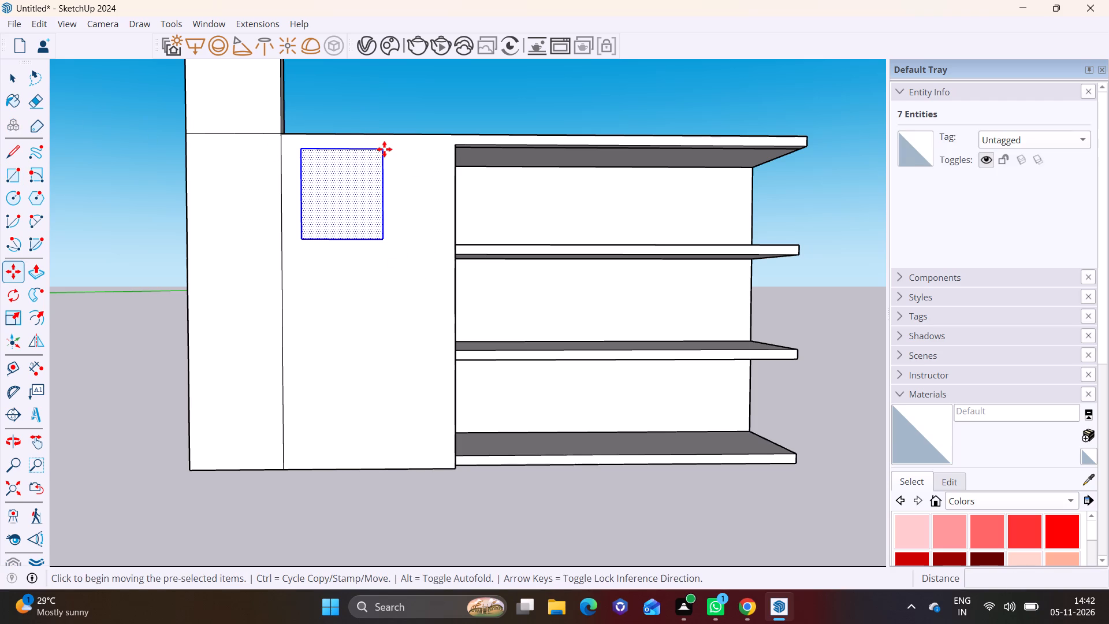
click(390, 260)
click(383, 262)
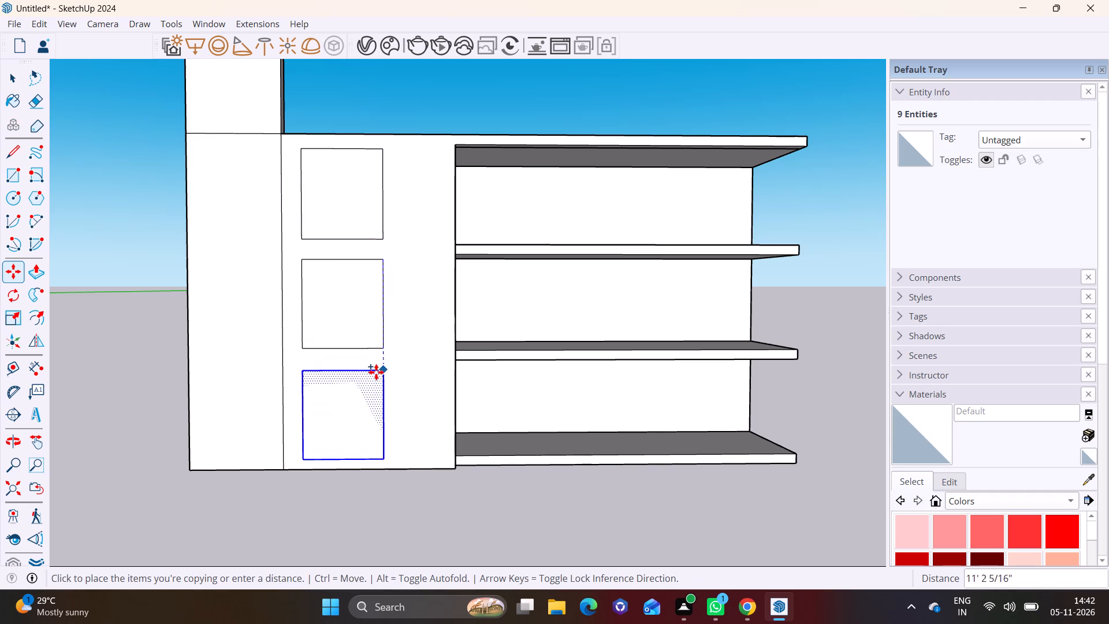
click(381, 374)
Push/Pull the three stacked rectangles 1' 6 1/2" through the wall panel, cutting window openings in front of the stairs.
scroll(432, 359, down, 2)
middle_drag(498, 366, 258, 367)
key(space)
click(301, 244)
middle_drag(359, 275, 292, 347)
scroll(287, 262, up, 3)
click(33, 268)
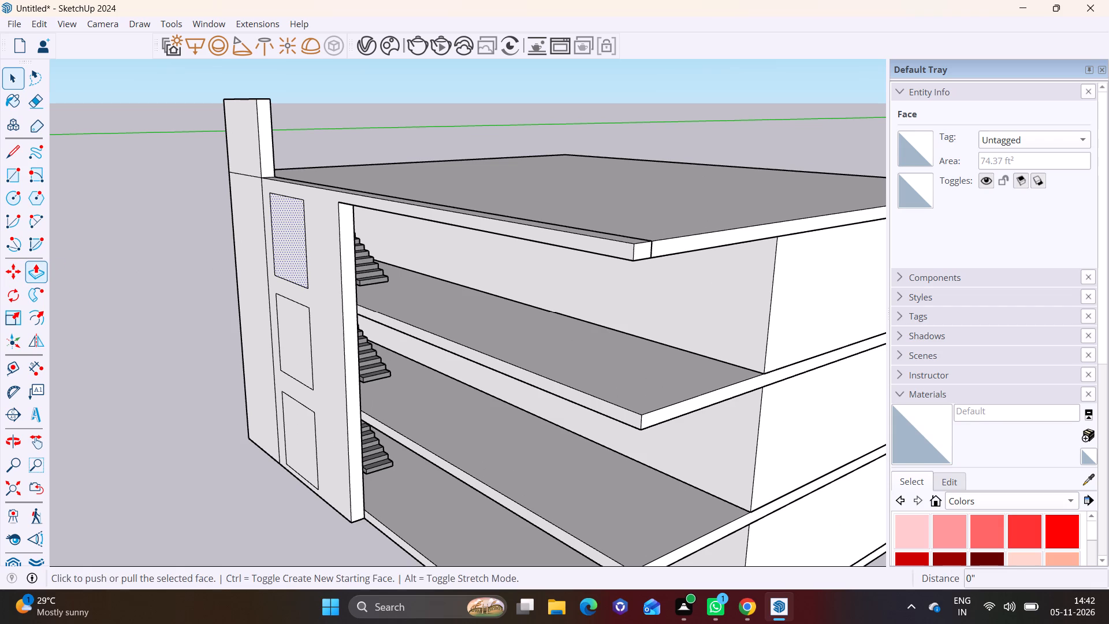
click(280, 251)
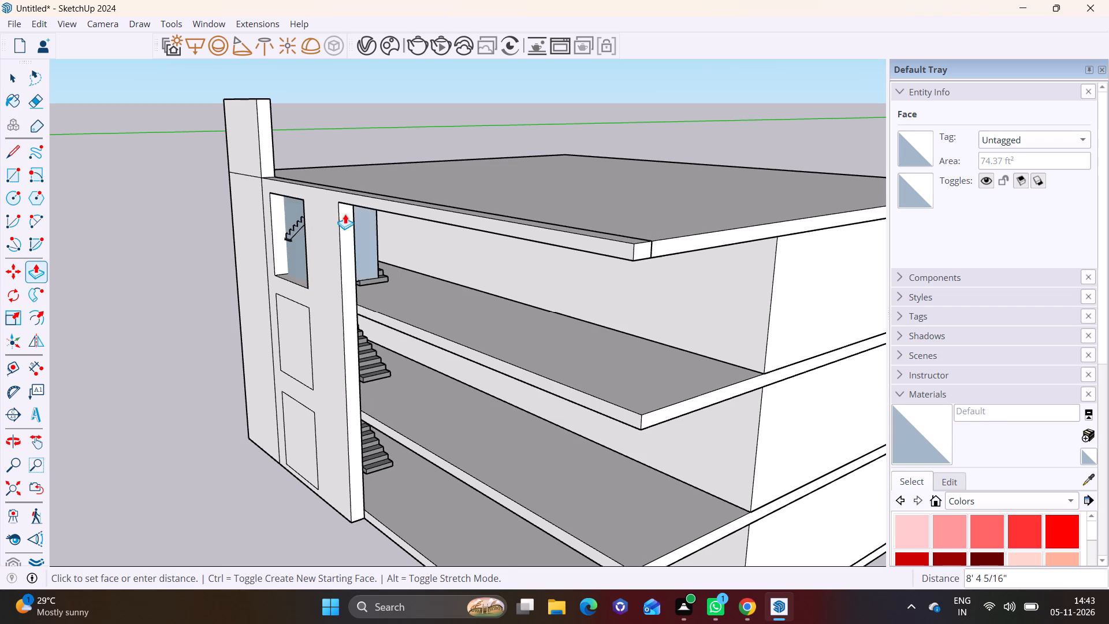
click(353, 235)
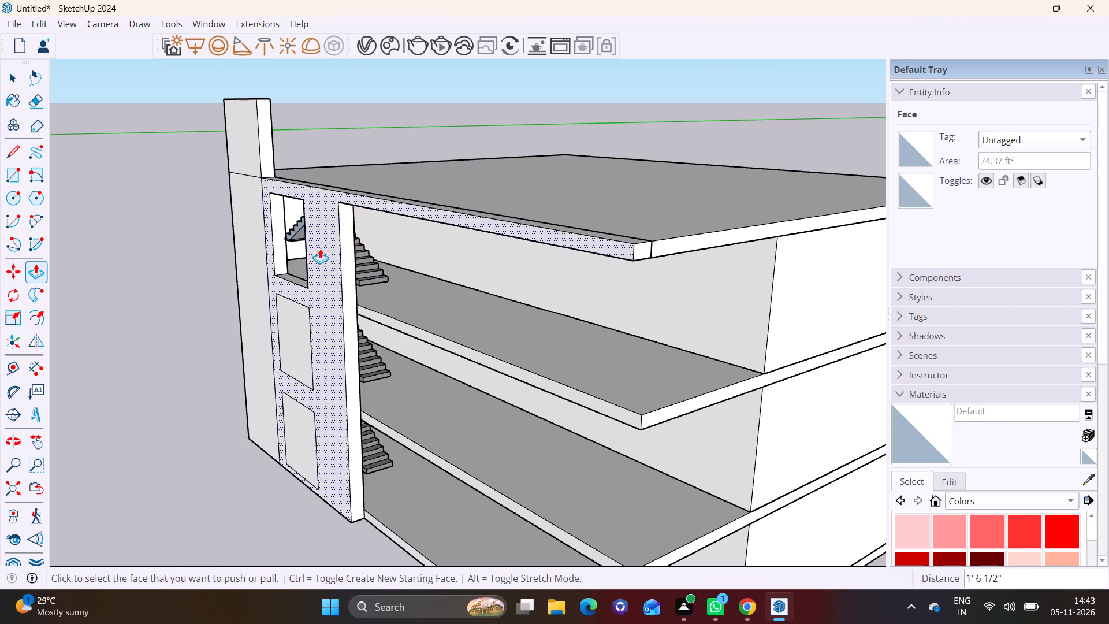
click(288, 337)
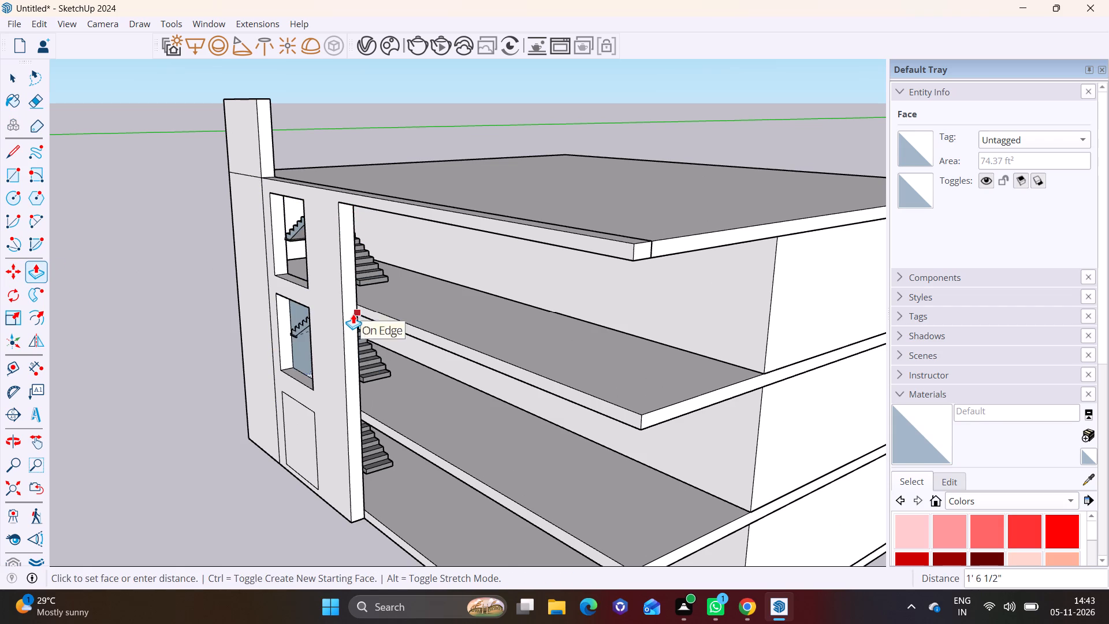
click(353, 314)
click(303, 420)
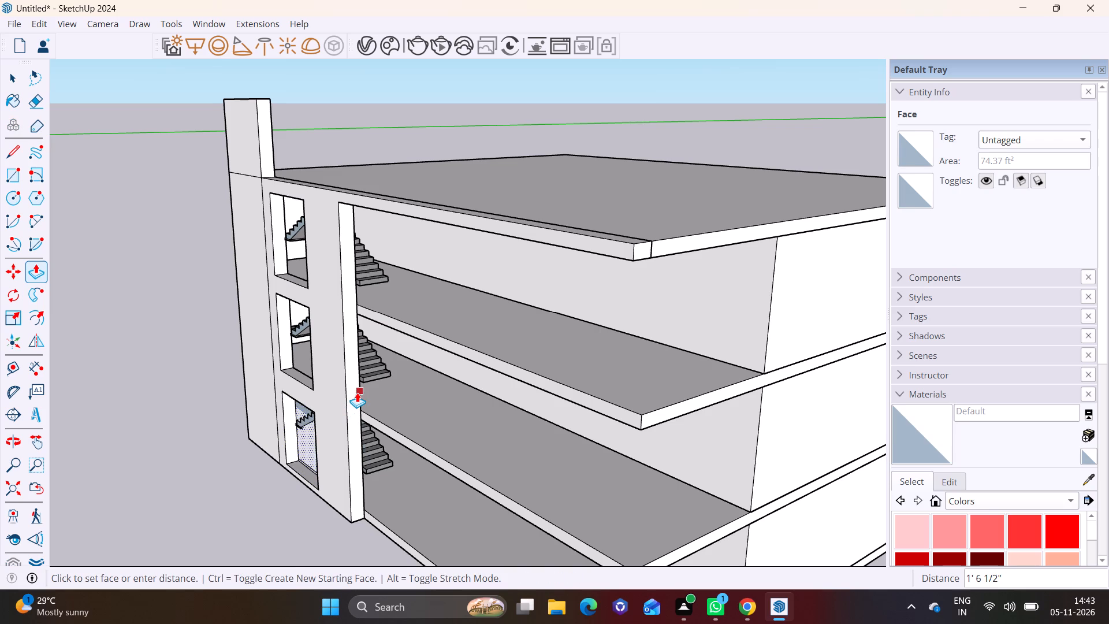
click(357, 392)
Search the 3D Warehouse models for GLASS.
scroll(244, 382, down, 3)
middle_drag(254, 383, 538, 328)
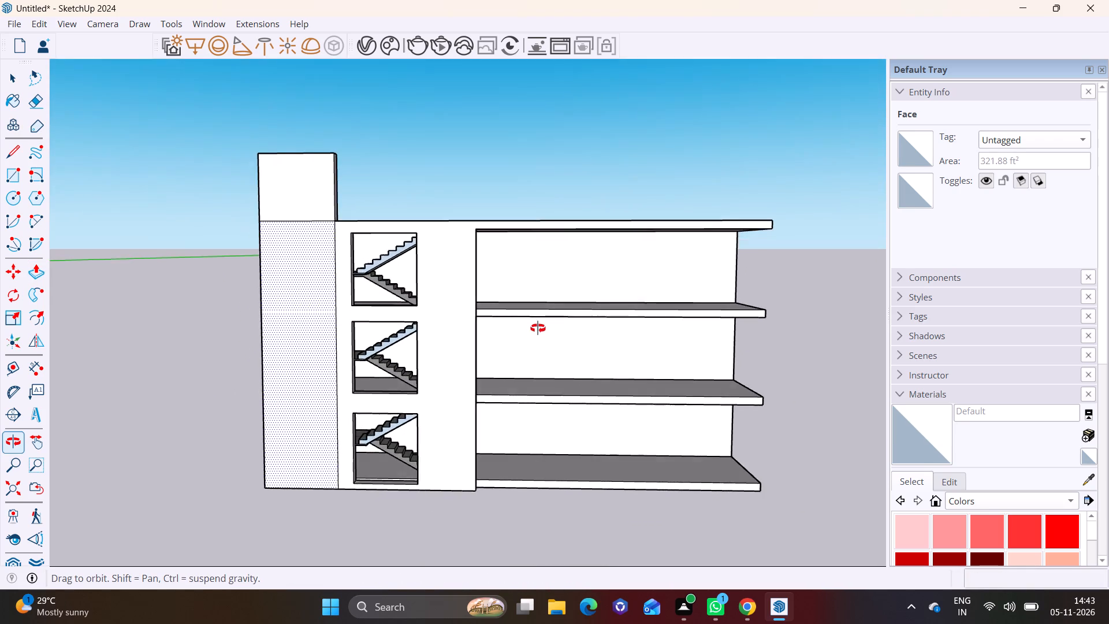
middle_drag(538, 328, 554, 304)
middle_drag(496, 303, 422, 323)
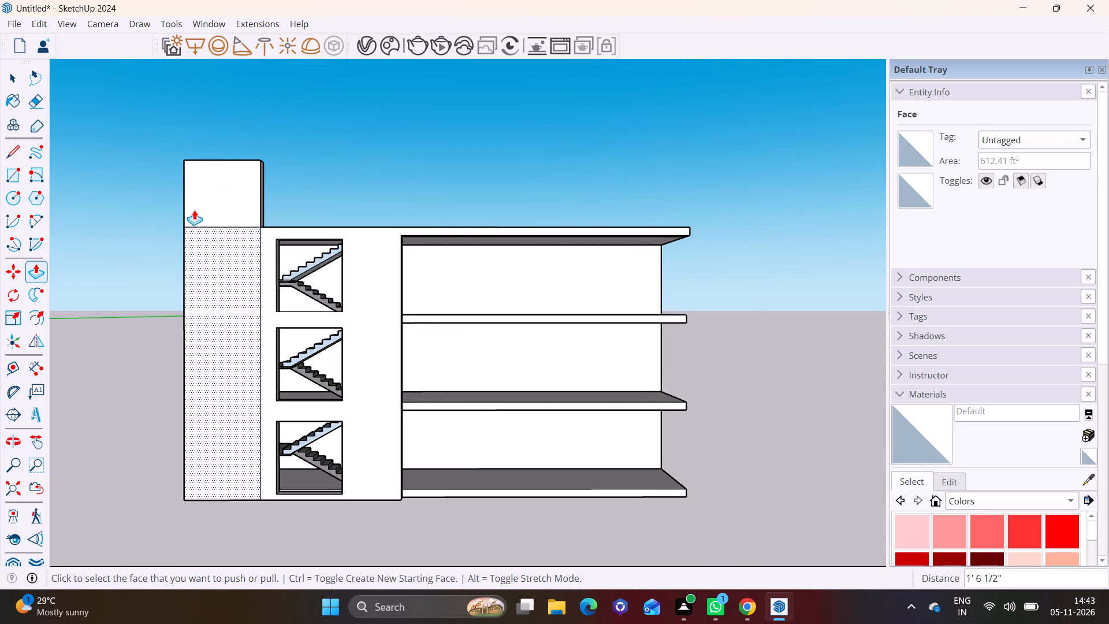
click(205, 24)
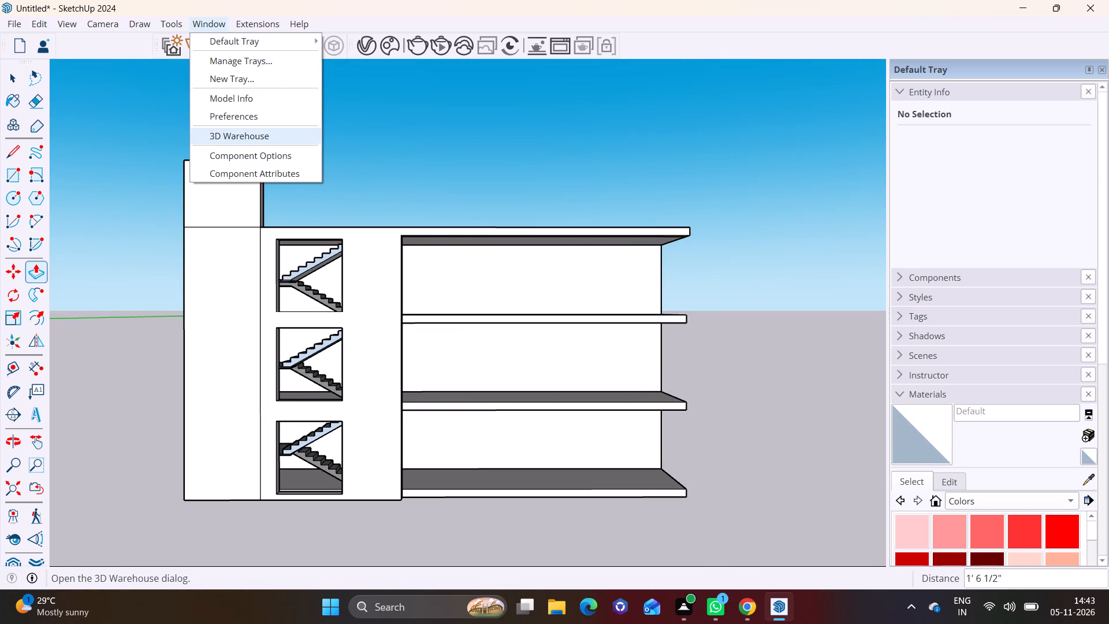
click(239, 140)
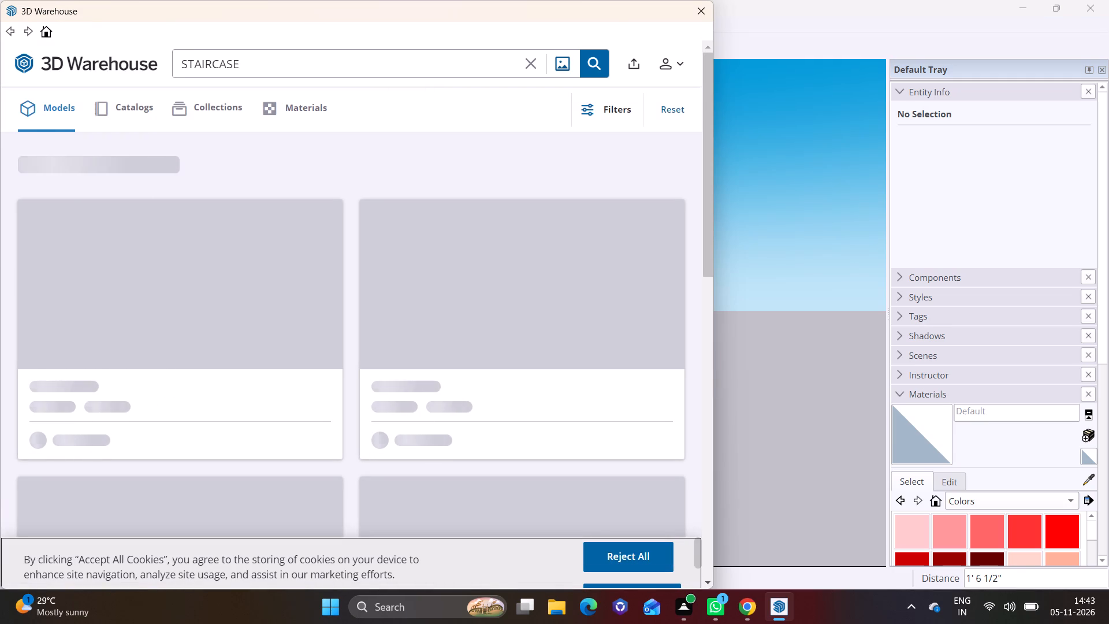
click(531, 60)
text(GL)
text(AS)
key(s)
click(600, 70)
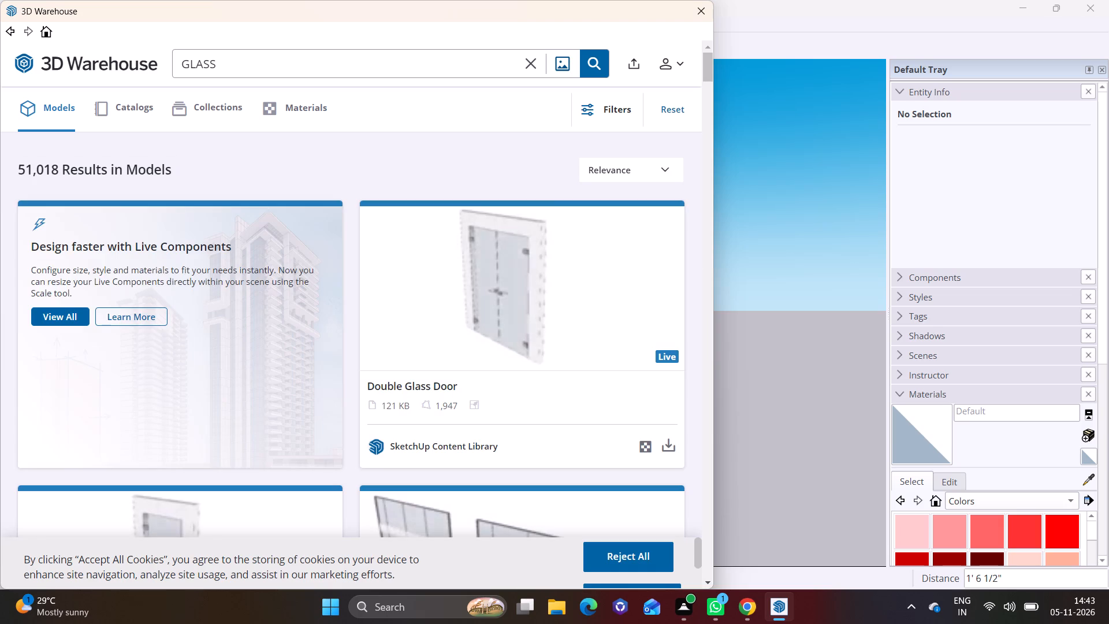
Load the plain 20 KB "glass" pane directly into the model and place it at the upper-left of the top window opening.
click(700, 580)
click(706, 580)
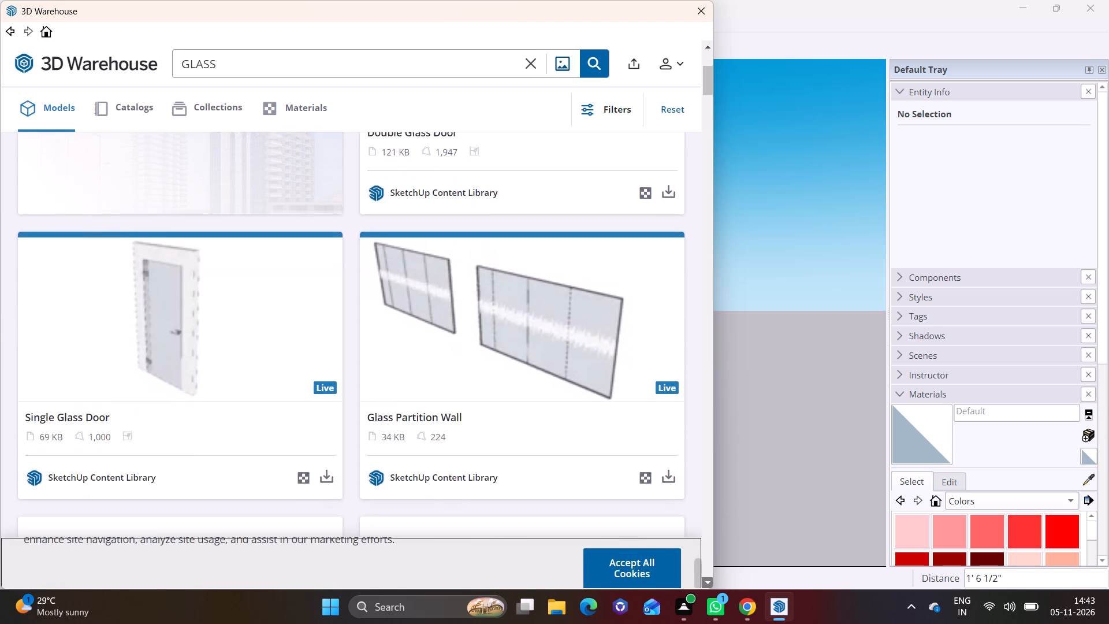
click(706, 580)
click(706, 580)
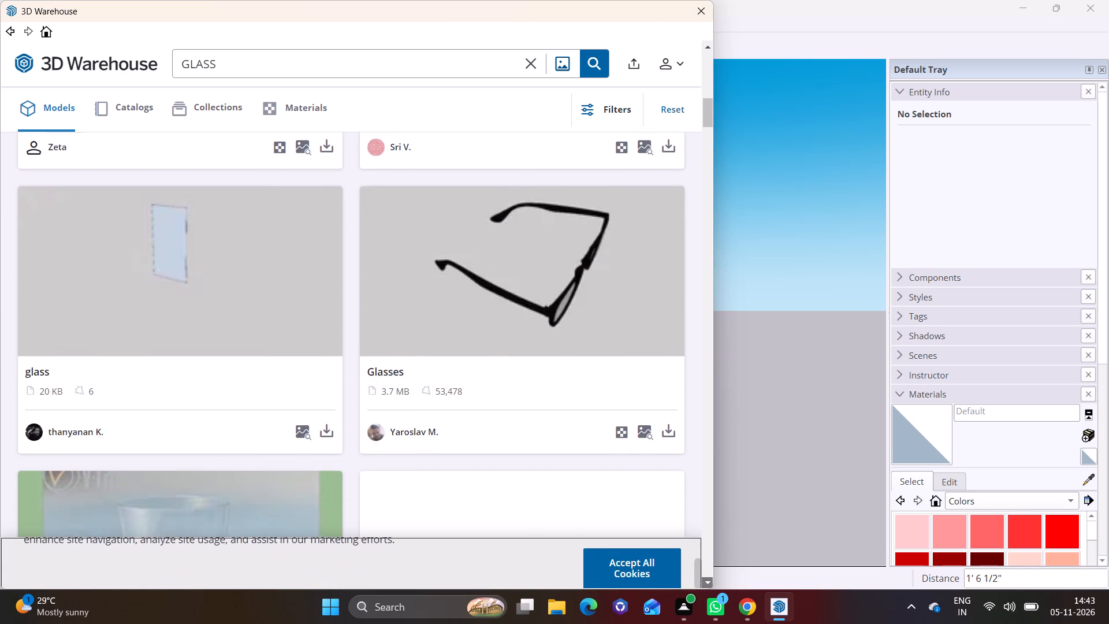
click(332, 354)
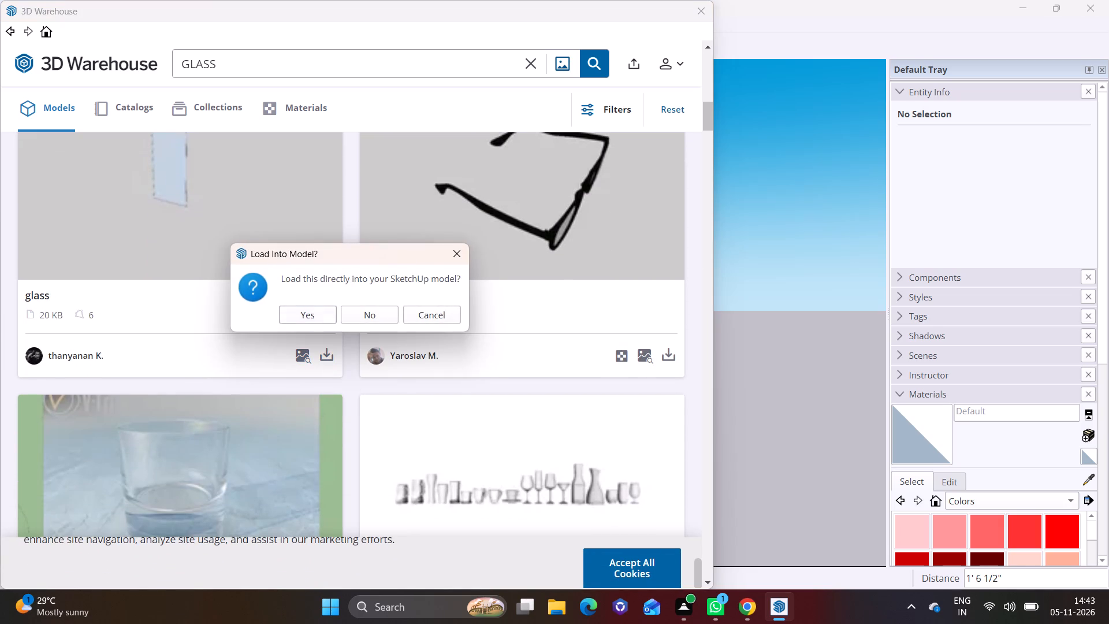
click(300, 315)
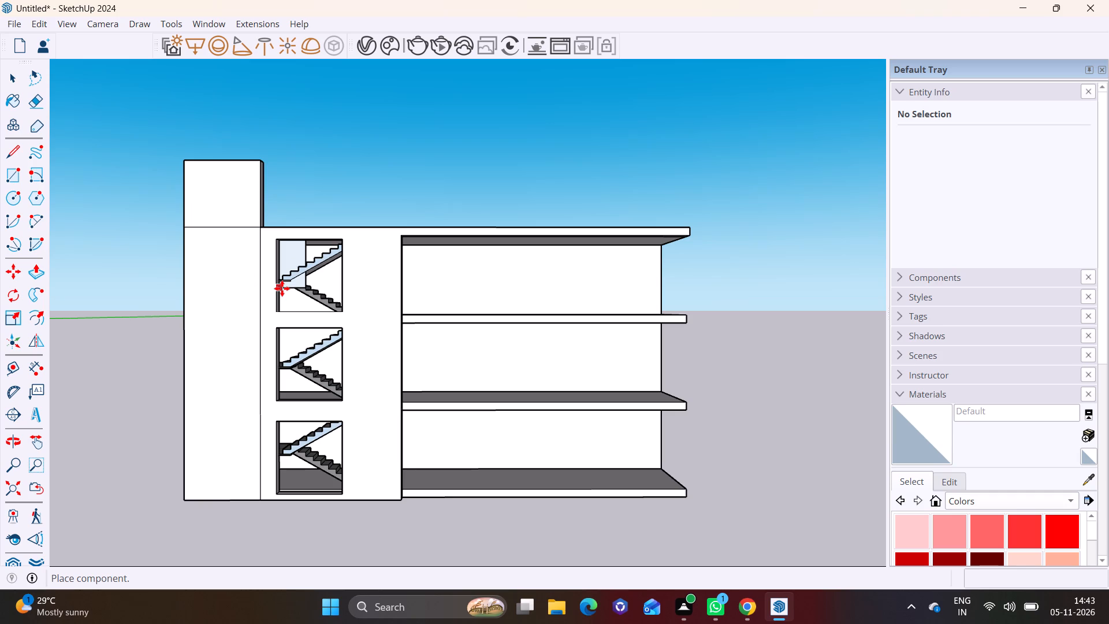
click(276, 288)
Scale the glass pane along the red axis to span the full width of the top window opening.
scroll(300, 280, up, 7)
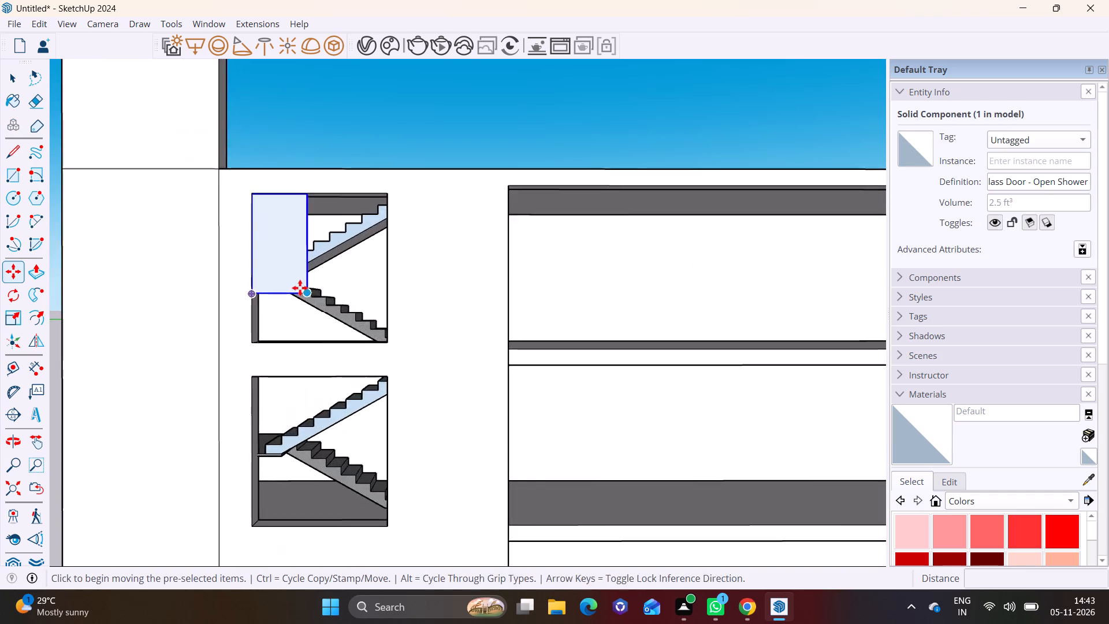
middle_drag(300, 288, 161, 347)
scroll(322, 310, up, 3)
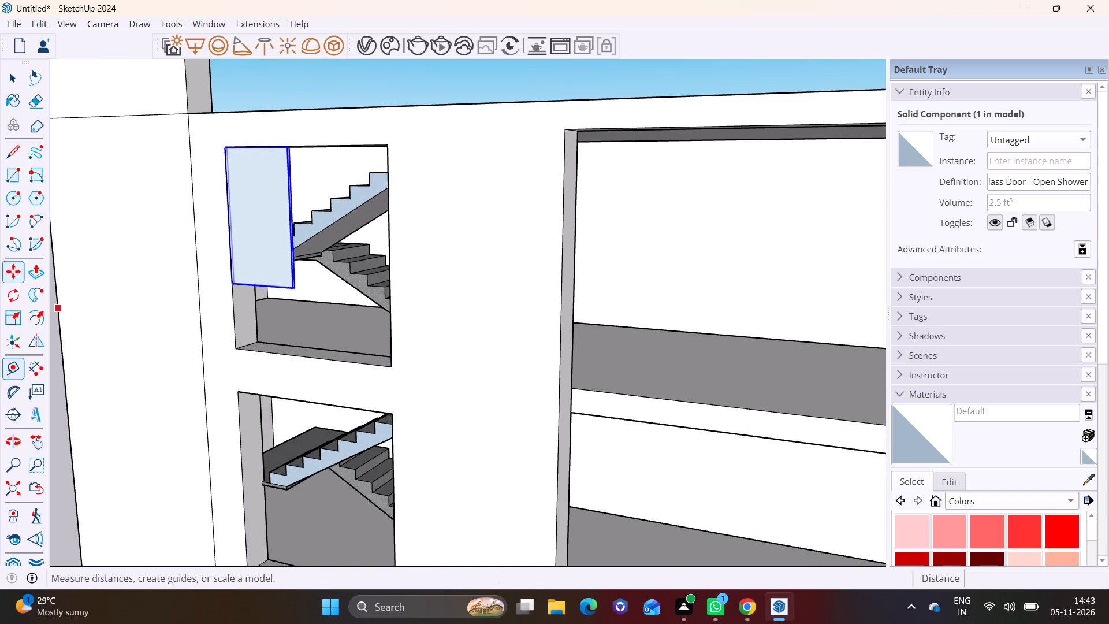
click(16, 315)
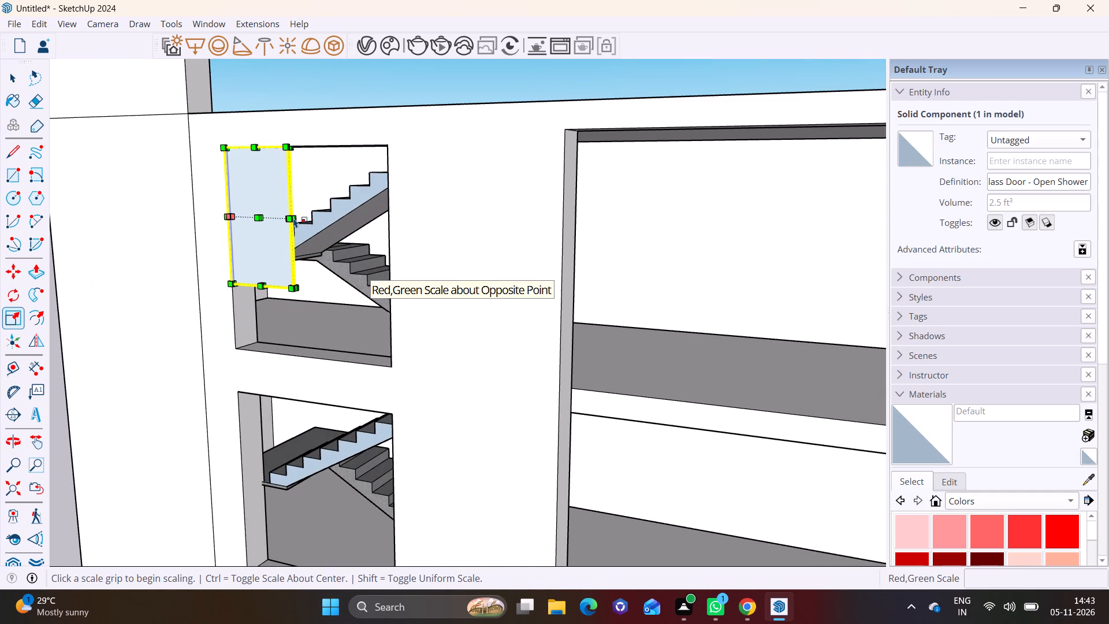
scroll(289, 220, up, 6)
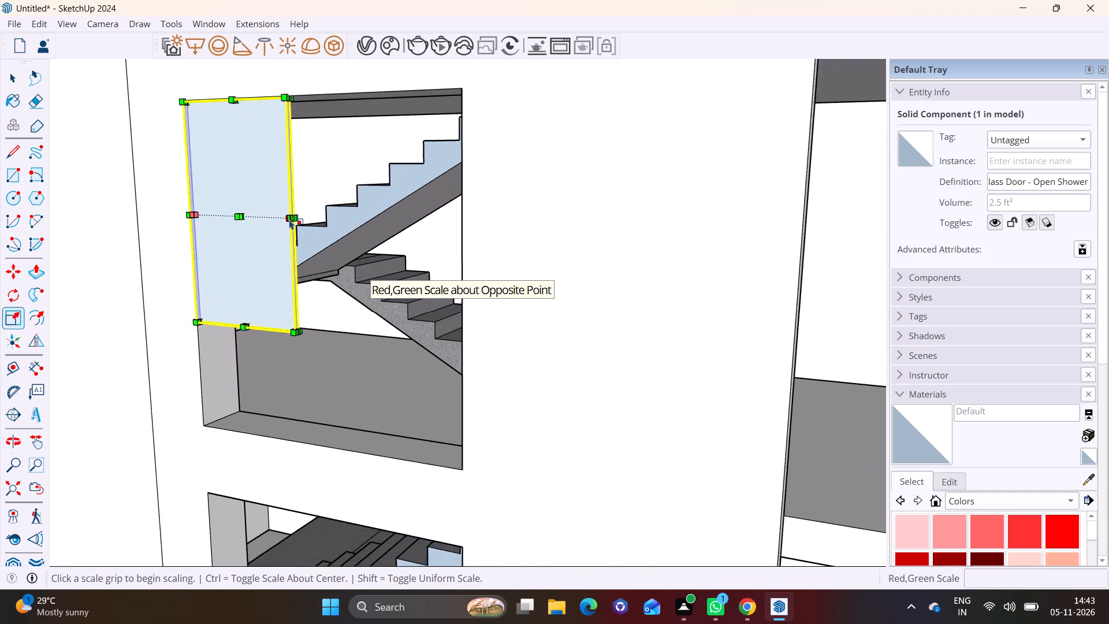
scroll(300, 216, up, 5)
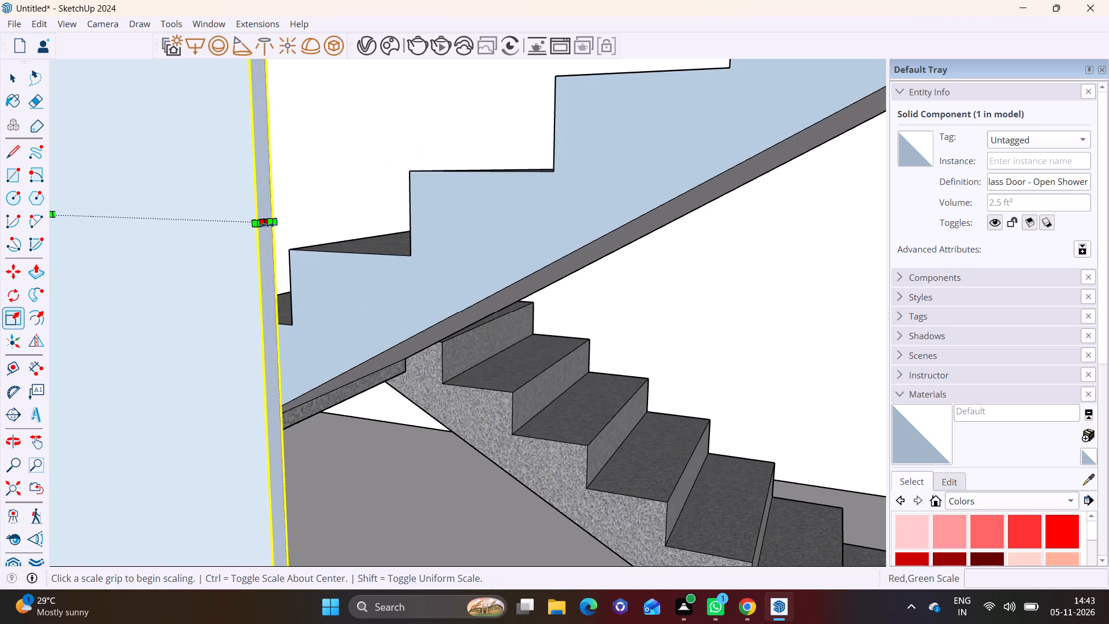
click(267, 225)
scroll(540, 242, down, 11)
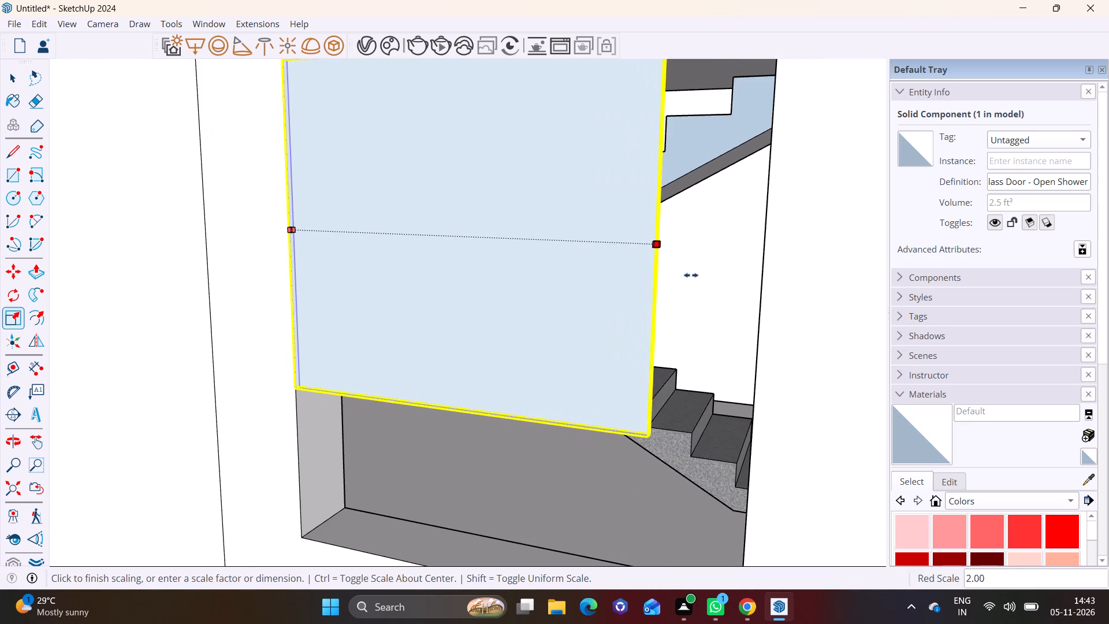
click(766, 276)
Scale the glass pane along the blue axis down to the bottom of the lowest opening, covering all three windows.
scroll(544, 334, down, 4)
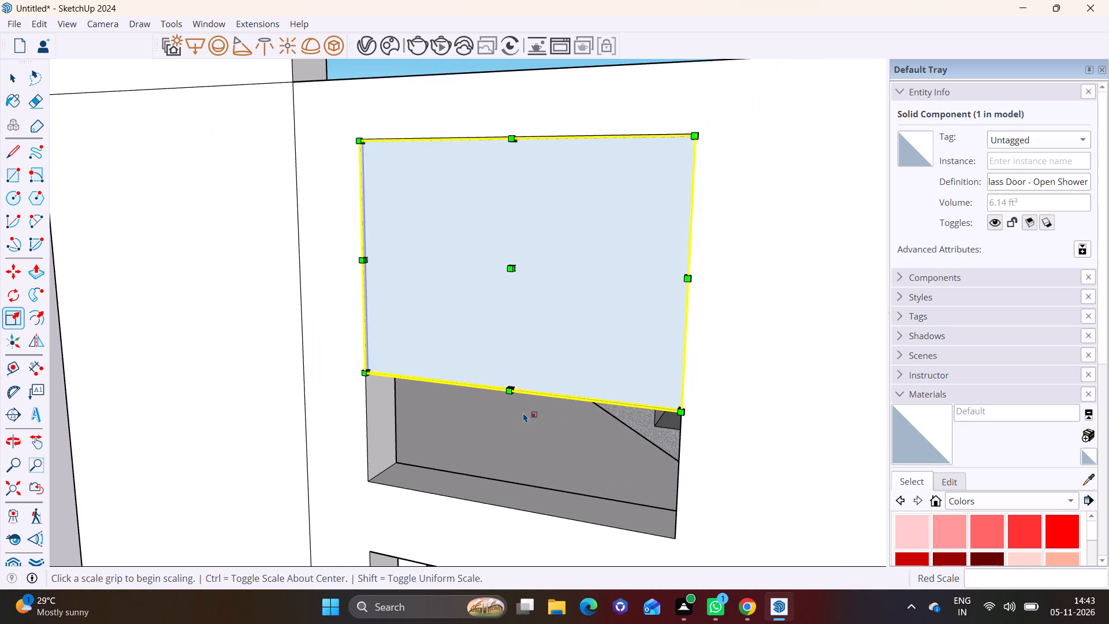
middle_drag(523, 413, 529, 300)
middle_drag(514, 307, 513, 150)
shift+middle_drag(513, 138, 479, 268)
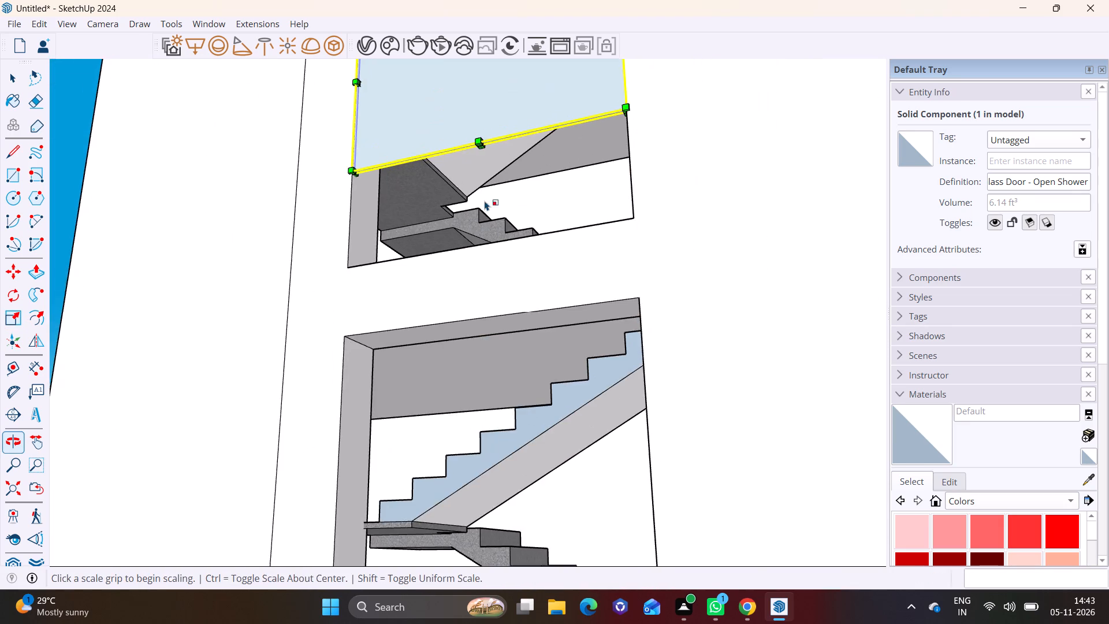
scroll(485, 199, up, 2)
click(479, 117)
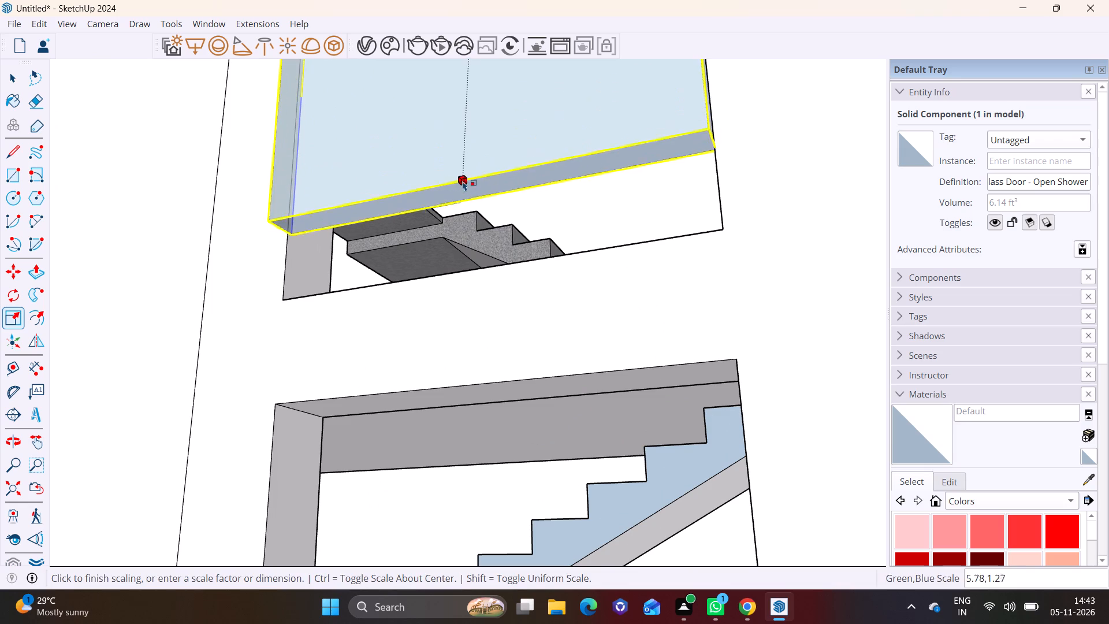
key(ctrl+z)
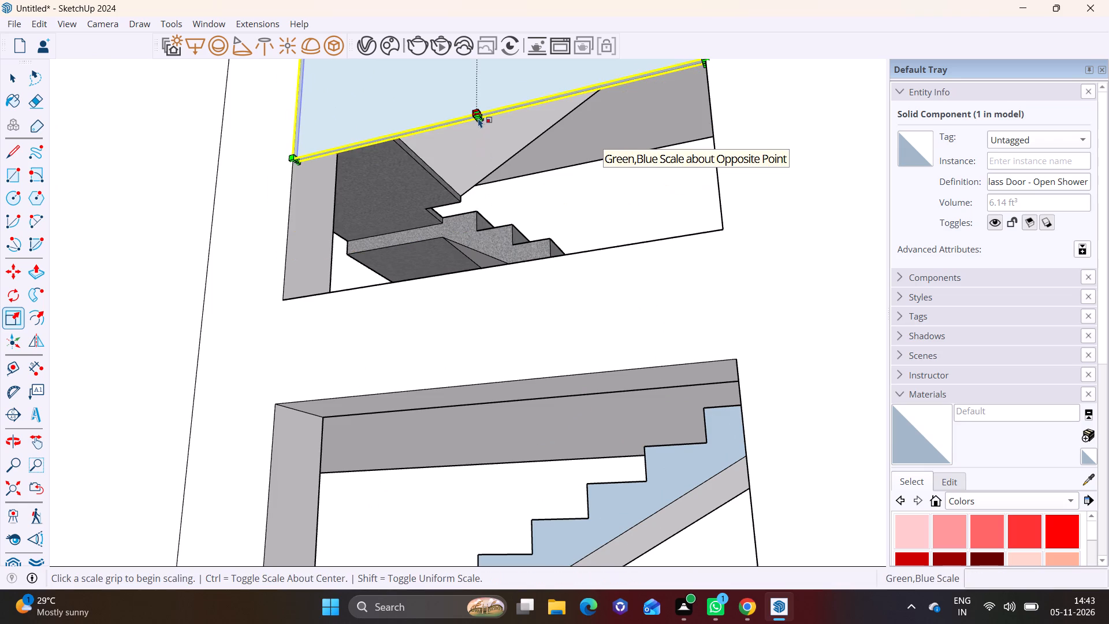
click(481, 120)
scroll(490, 384, down, 3)
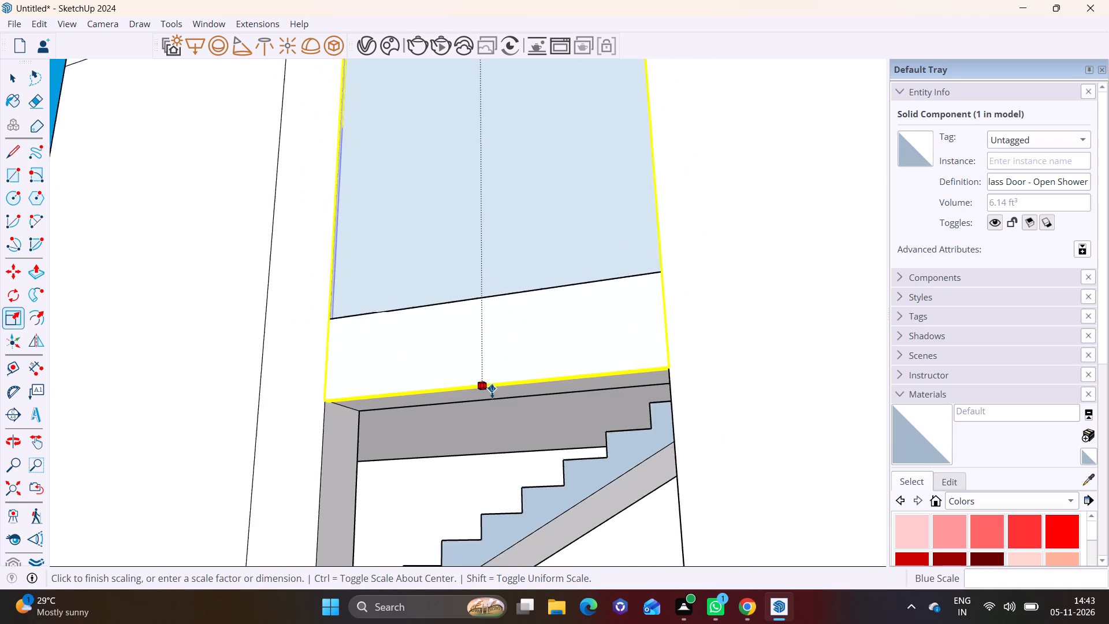
scroll(492, 391, down, 6)
scroll(502, 465, down, 14)
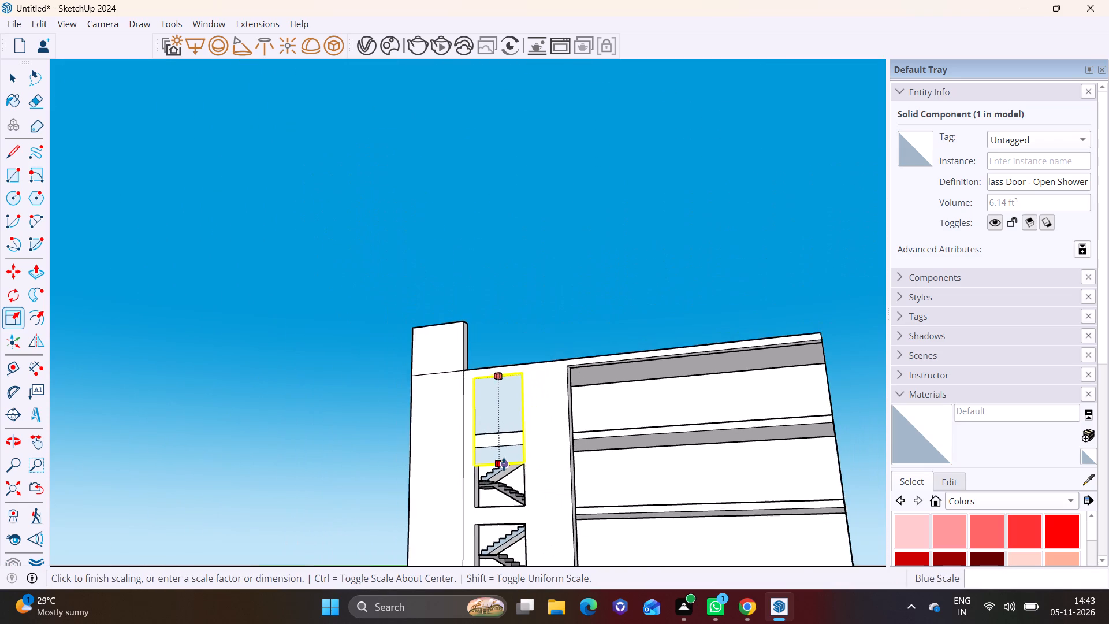
scroll(504, 473, down, 2)
middle_drag(509, 491, 525, 360)
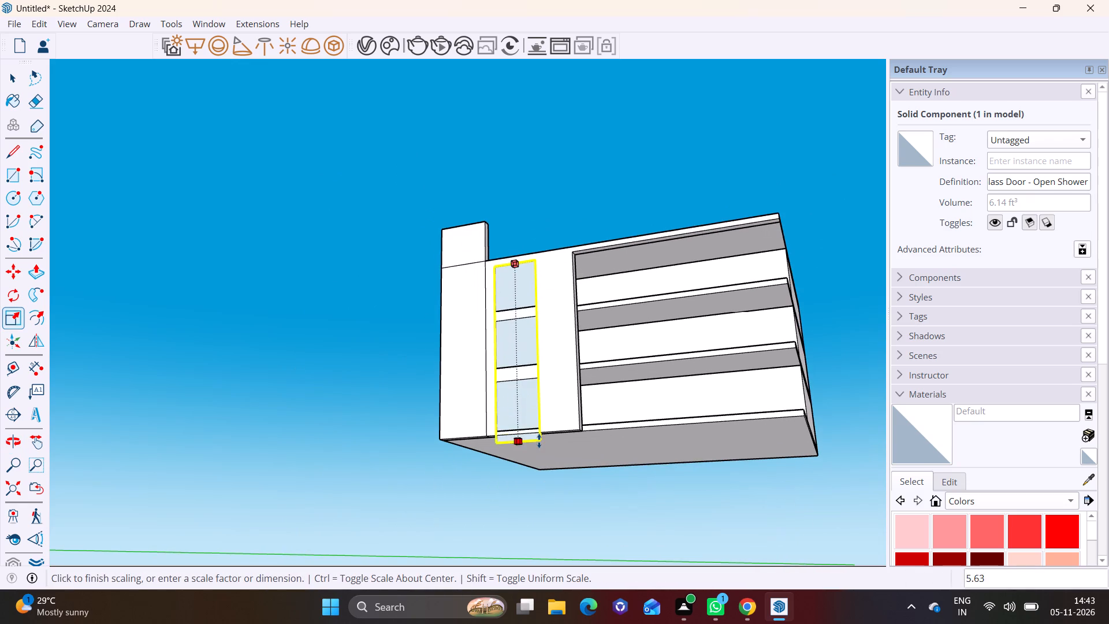
click(538, 433)
key(space)
click(321, 347)
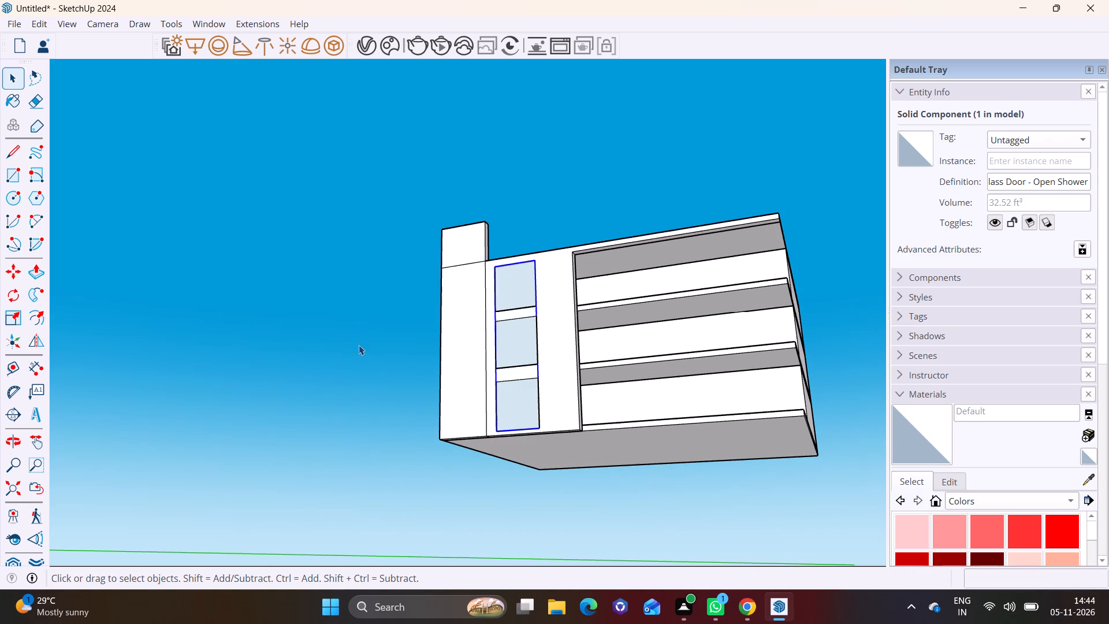
Paint the glass pane in the window openings with Mirror 01 from the Glass and Mirrors materials.
scroll(643, 324, up, 6)
middle_drag(524, 320, 531, 349)
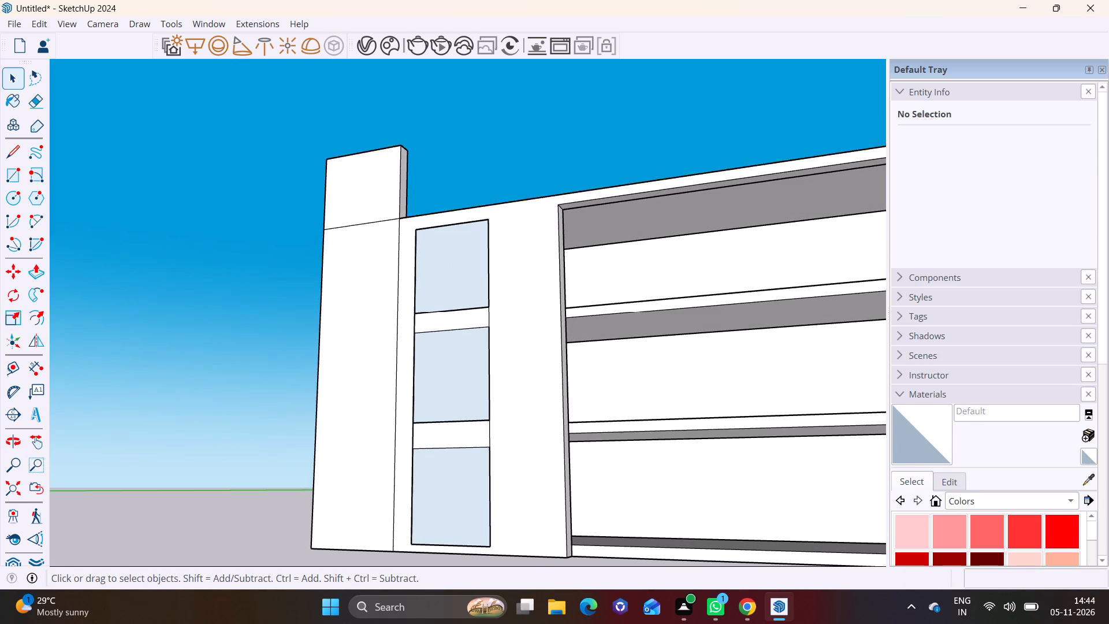
click(967, 499)
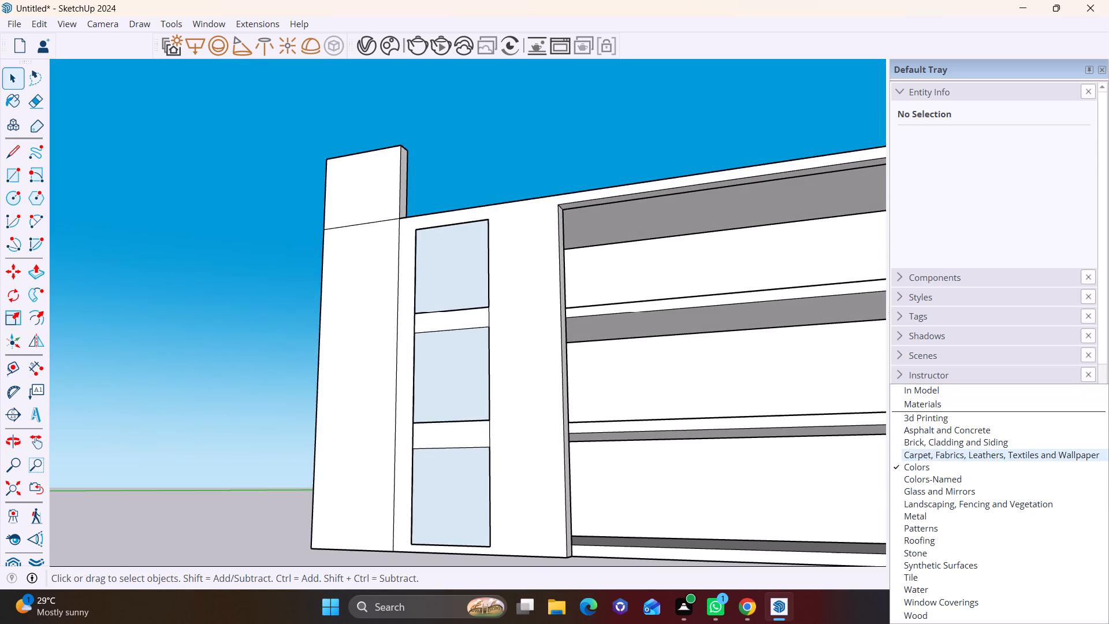
click(936, 495)
click(918, 529)
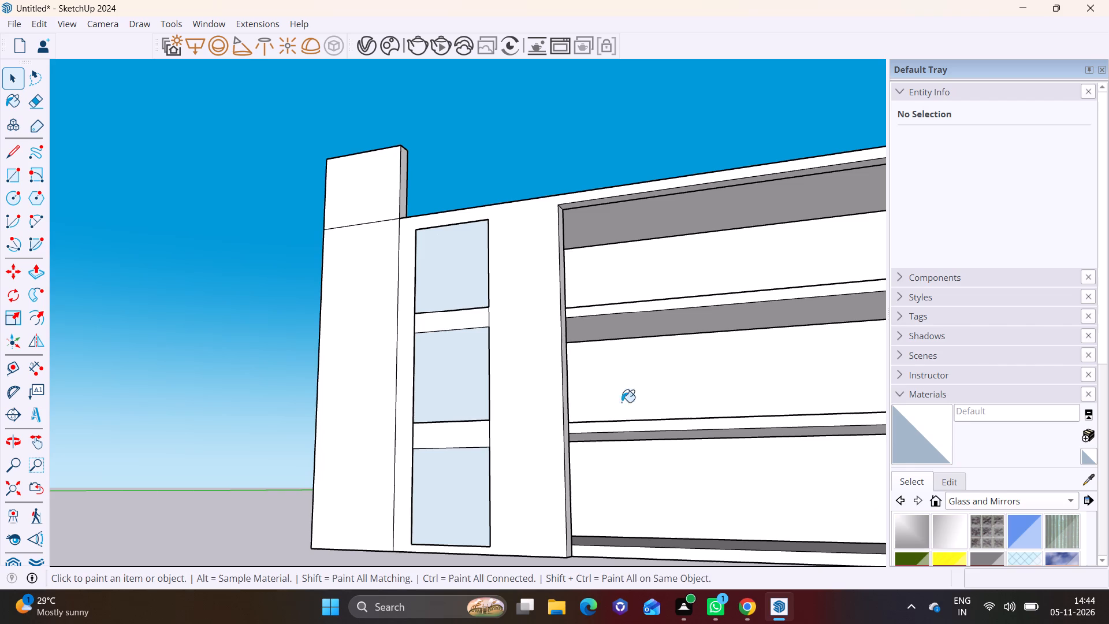
click(459, 284)
click(454, 355)
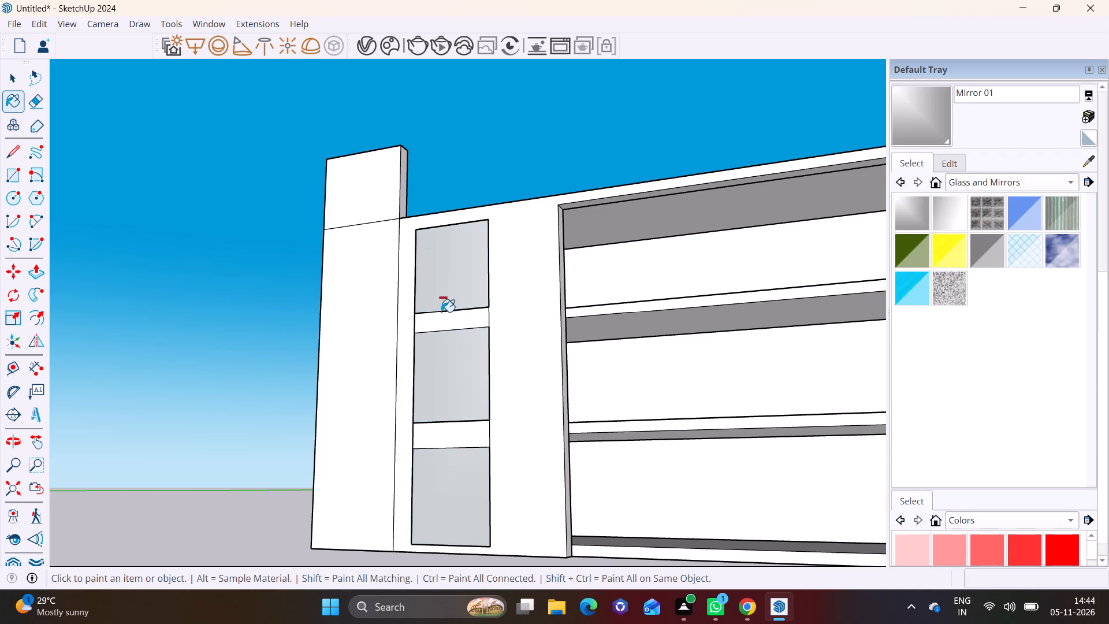
Undo the Mirror 01 paint, both scalings and the placement of the imported glass pane over the window openings.
key(ctrl+z)
key(ctrl+z)
key(ctrl+z)
key(ctrl+z)
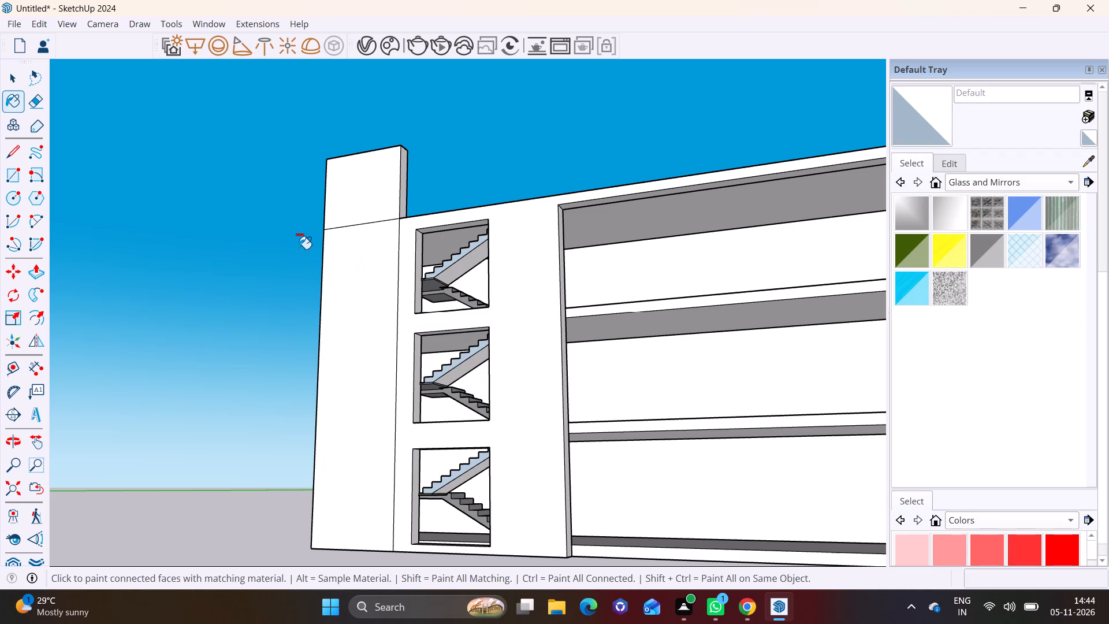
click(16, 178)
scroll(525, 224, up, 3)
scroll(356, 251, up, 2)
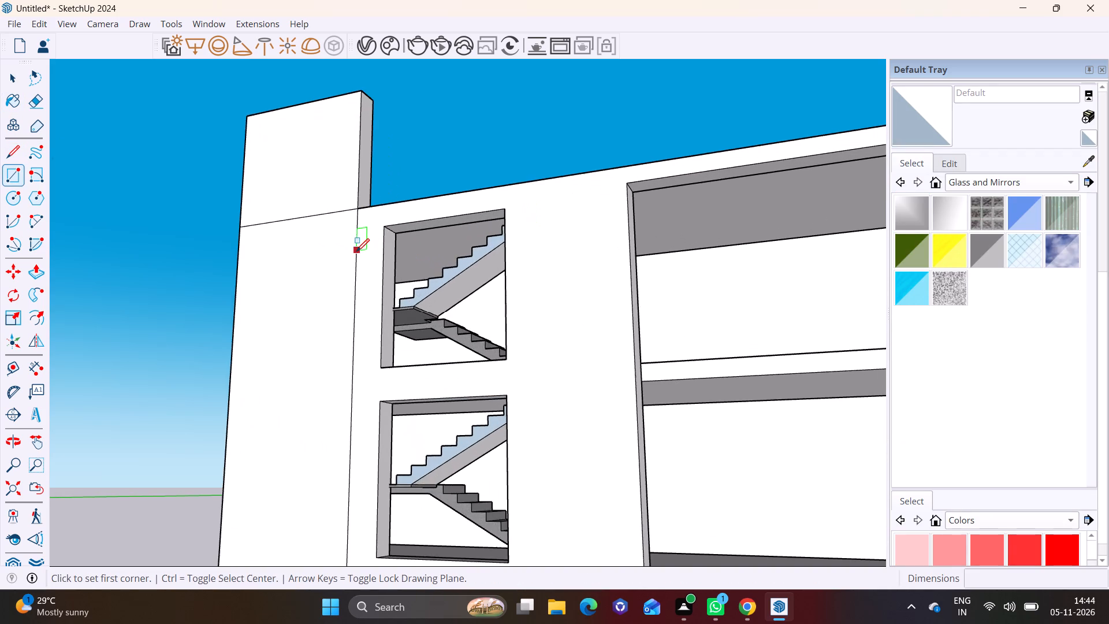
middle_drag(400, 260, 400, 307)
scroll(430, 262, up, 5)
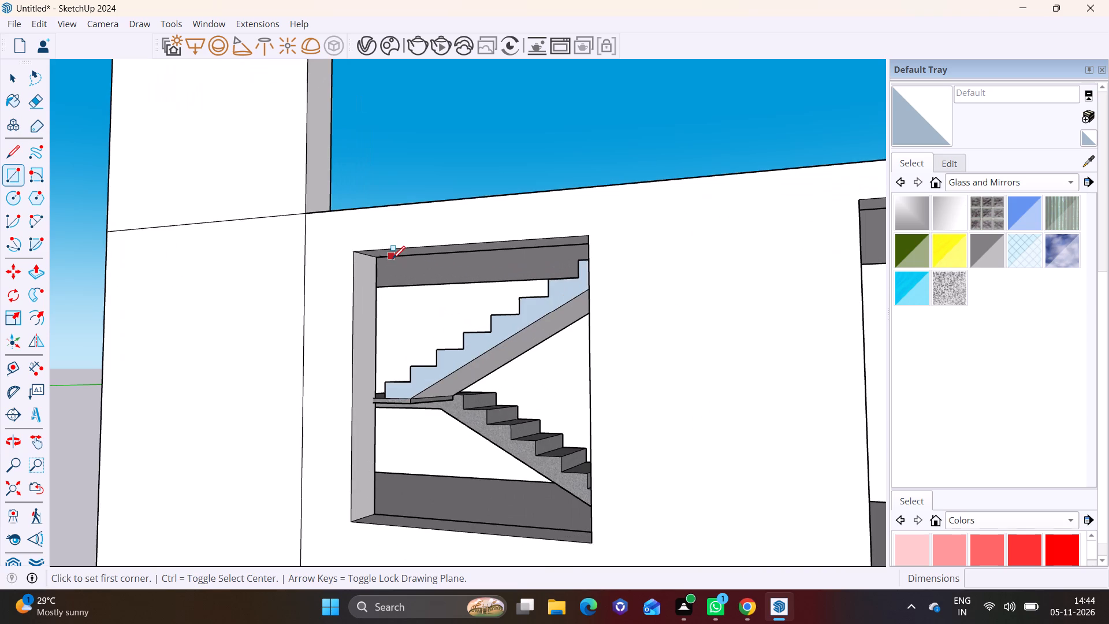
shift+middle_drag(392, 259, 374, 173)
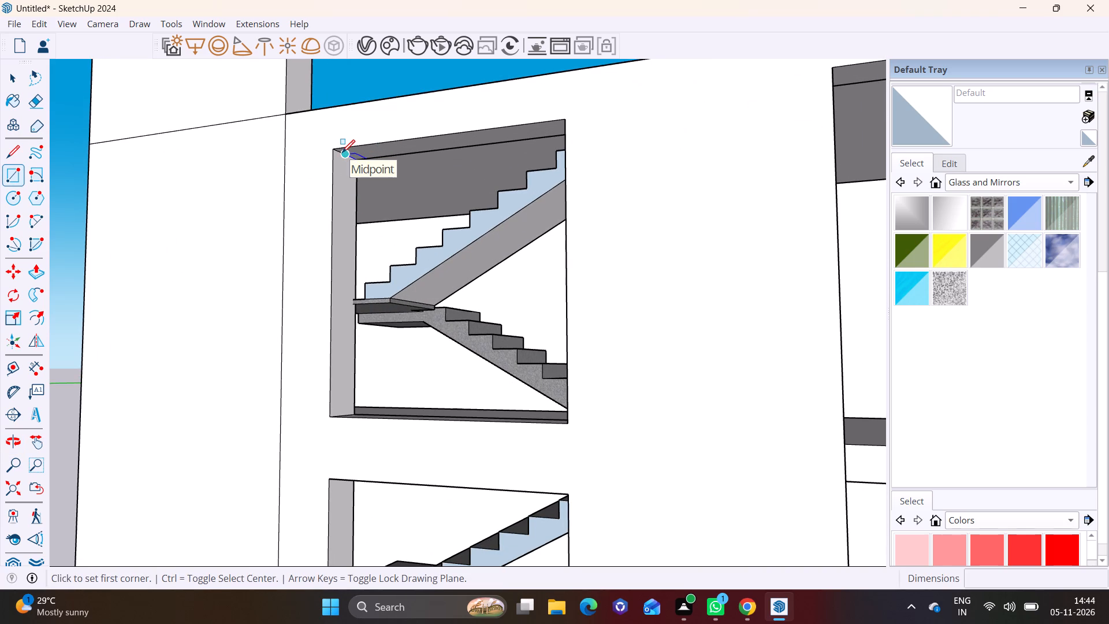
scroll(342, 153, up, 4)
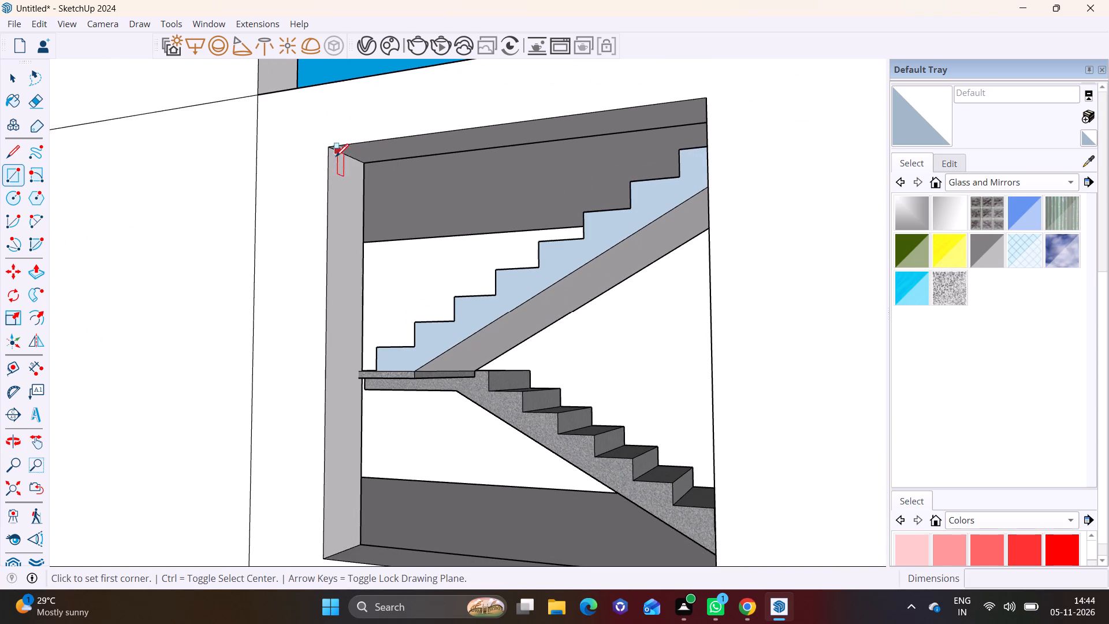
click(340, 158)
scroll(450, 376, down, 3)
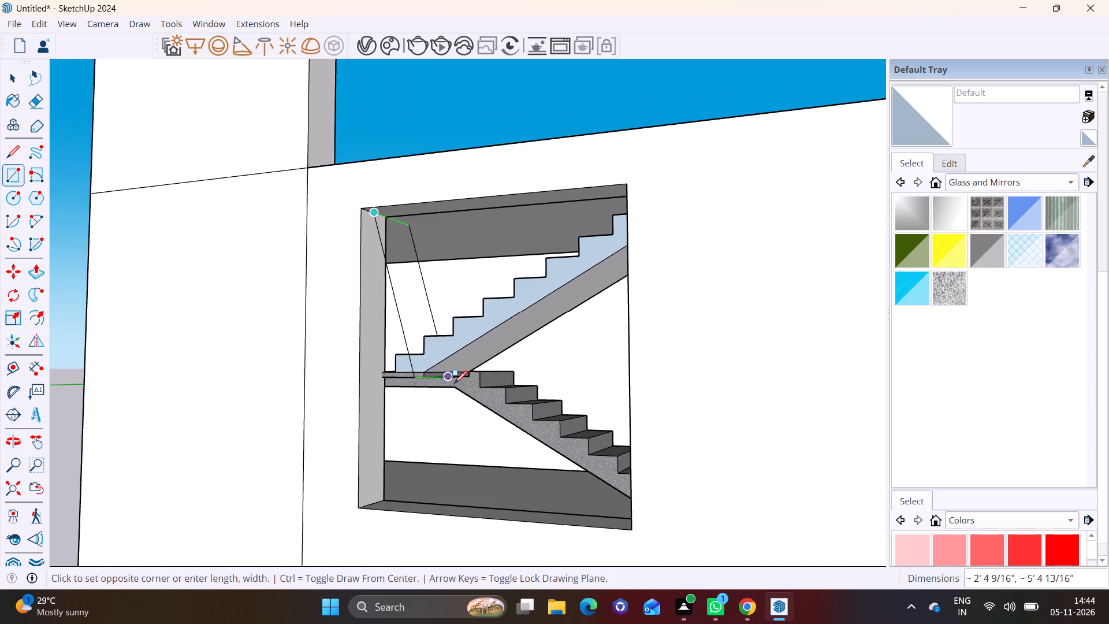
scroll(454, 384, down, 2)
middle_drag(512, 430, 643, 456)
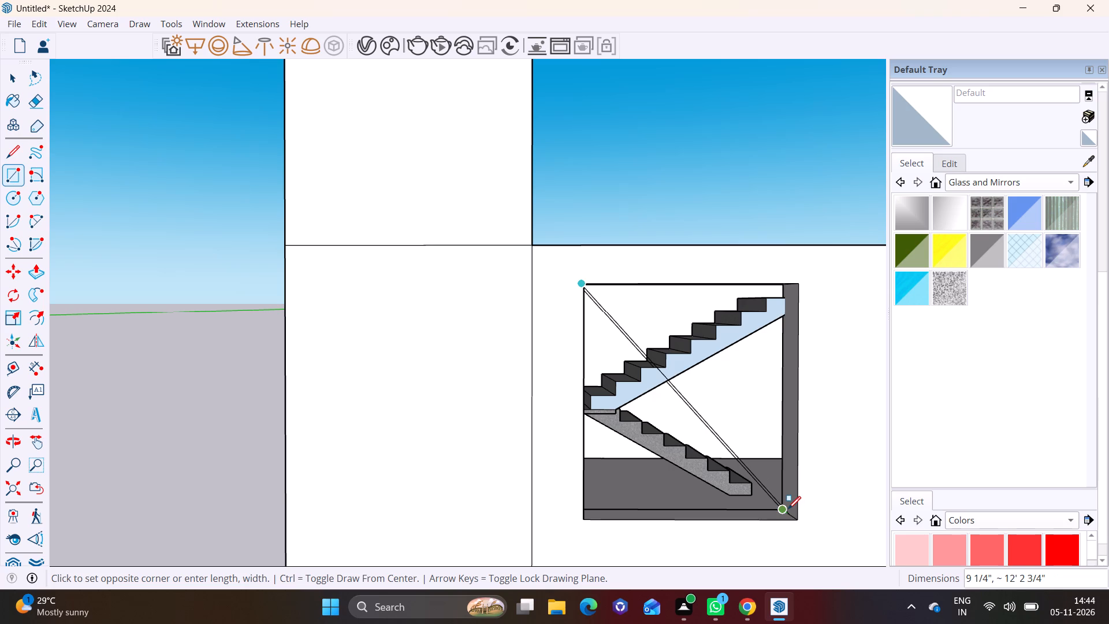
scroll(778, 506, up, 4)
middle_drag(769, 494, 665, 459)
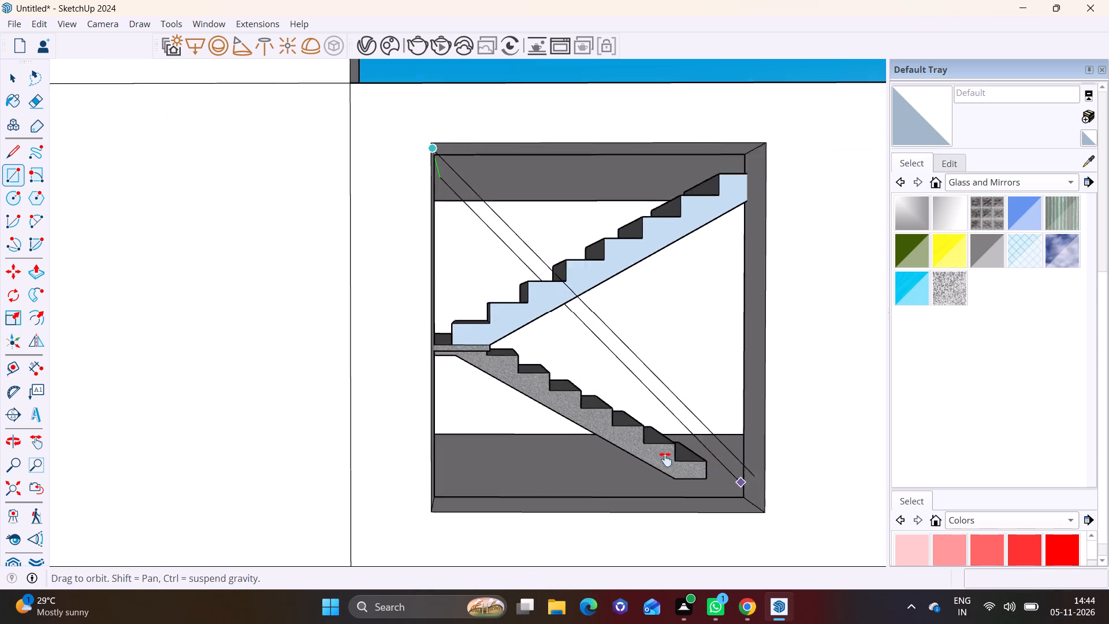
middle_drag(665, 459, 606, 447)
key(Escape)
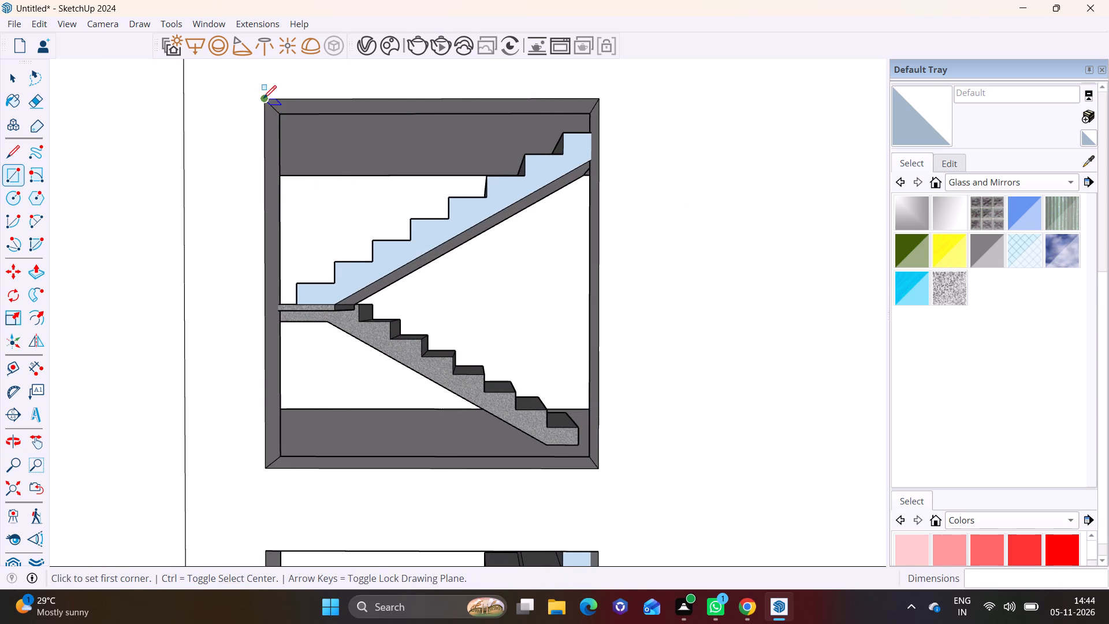
Draw a rectangle of about 9' 15/16" by 8' 2 5/16" across the top stair window opening, between its outer opposite corners.
click(267, 103)
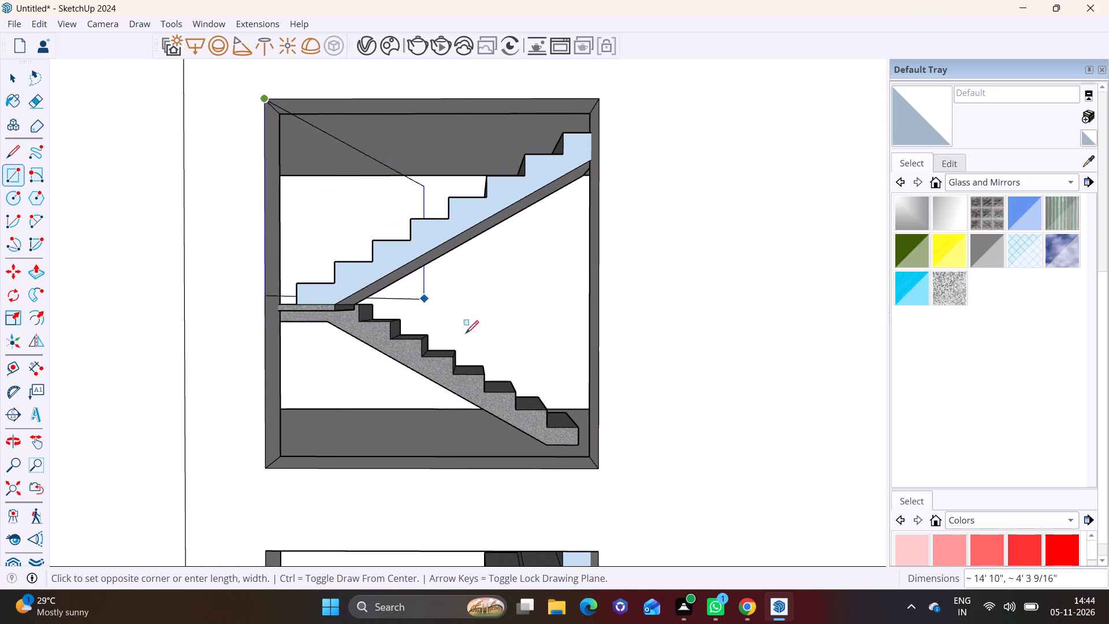
click(596, 469)
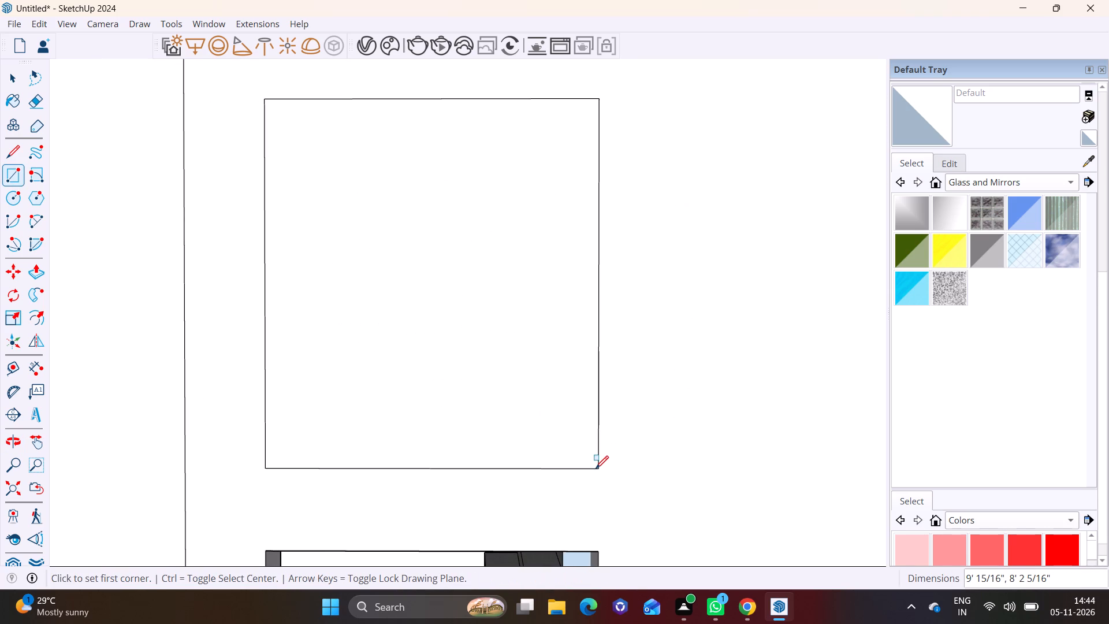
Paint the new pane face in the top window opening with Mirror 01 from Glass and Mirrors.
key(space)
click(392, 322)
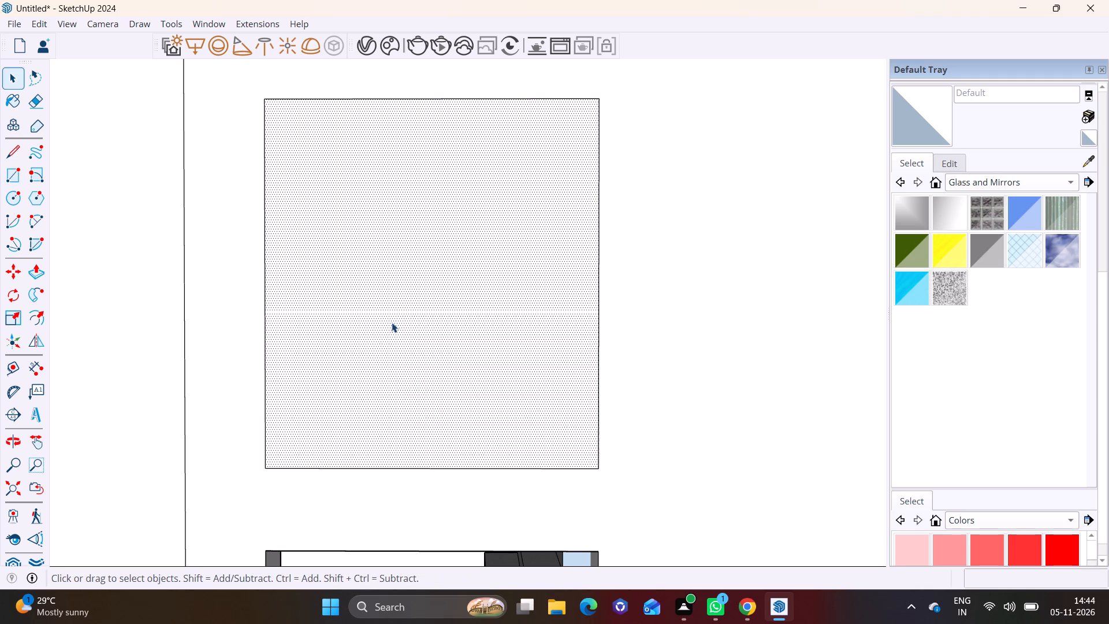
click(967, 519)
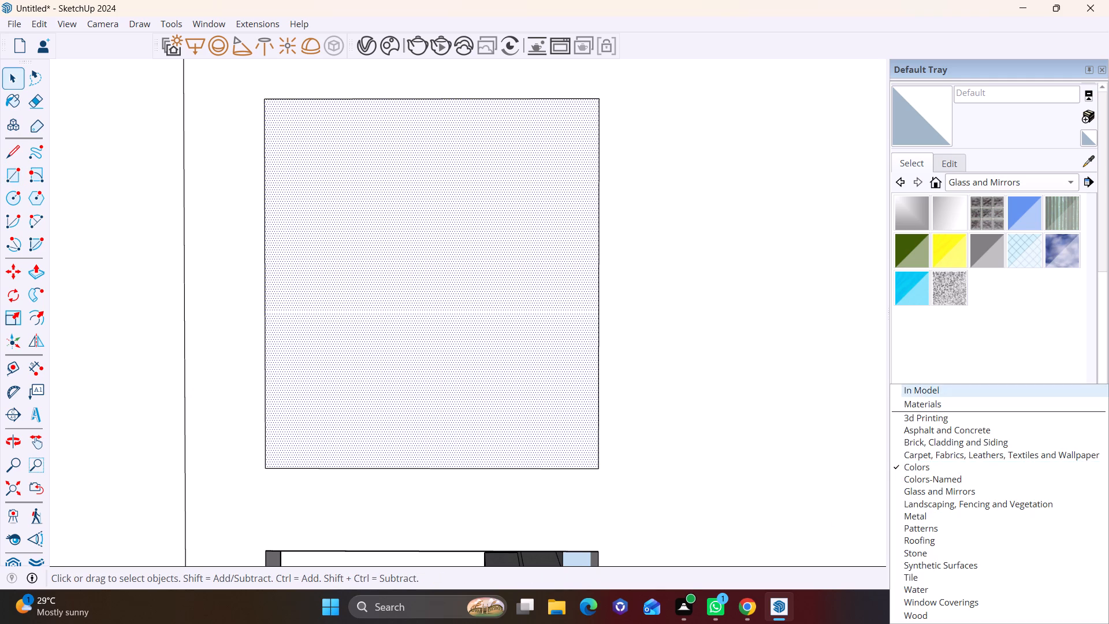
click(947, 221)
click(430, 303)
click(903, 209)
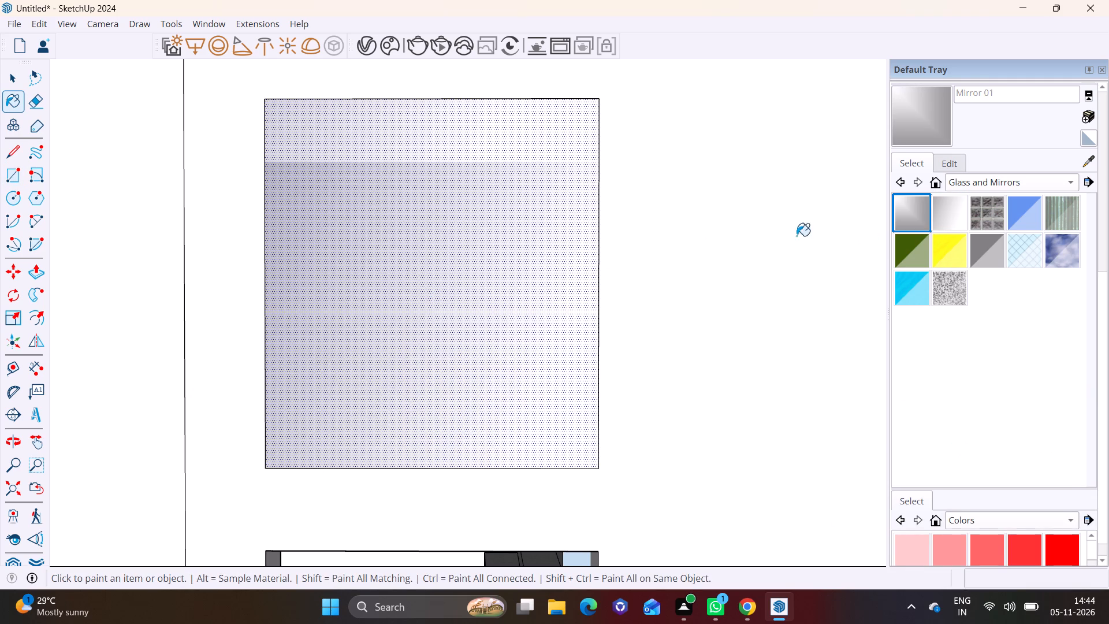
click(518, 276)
Paint the top window pane with Translucent Glass Blue.
click(1030, 216)
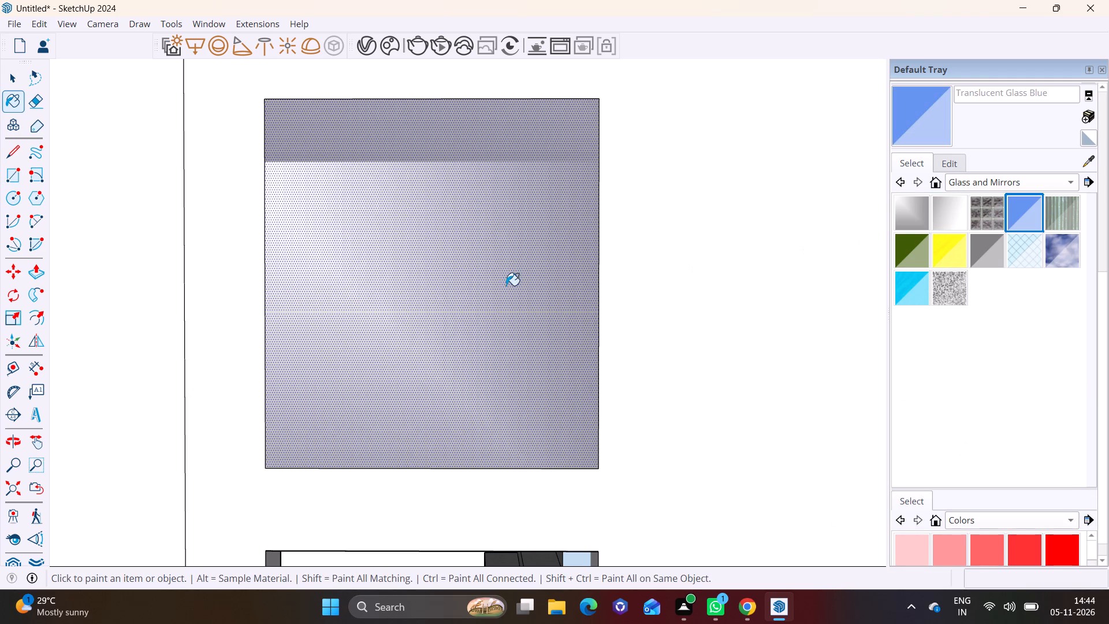
click(506, 285)
Copy the top glass pane with its edges 11' 1 3/8" down, aligning its upper corner with the middle window opening.
scroll(506, 285, down, 11)
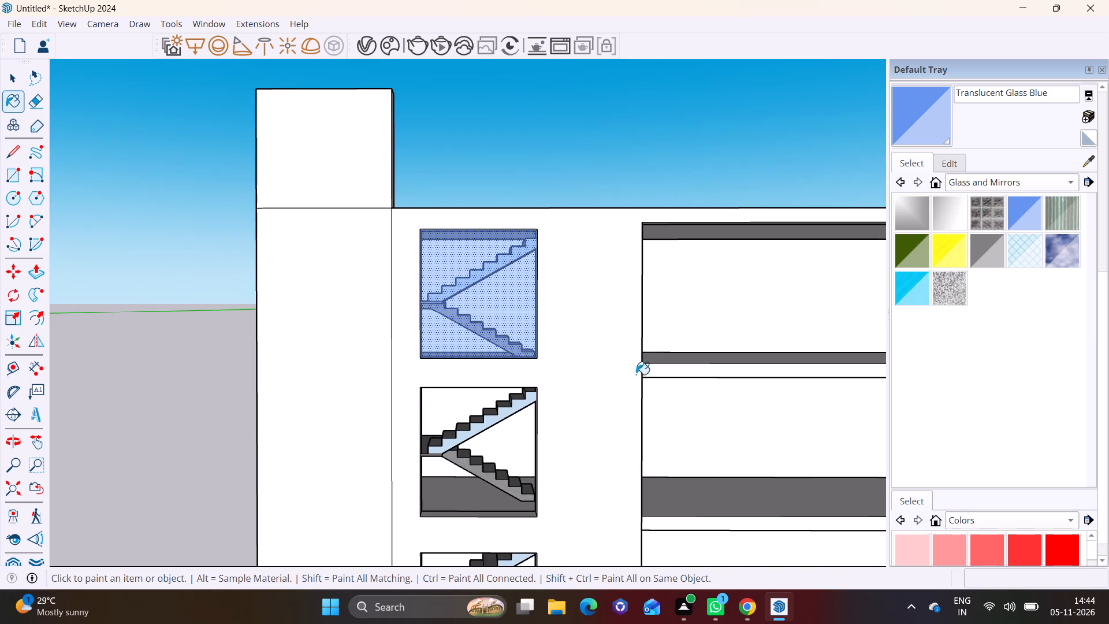
shift+middle_drag(635, 374, 579, 211)
middle_drag(528, 272, 538, 294)
key(space)
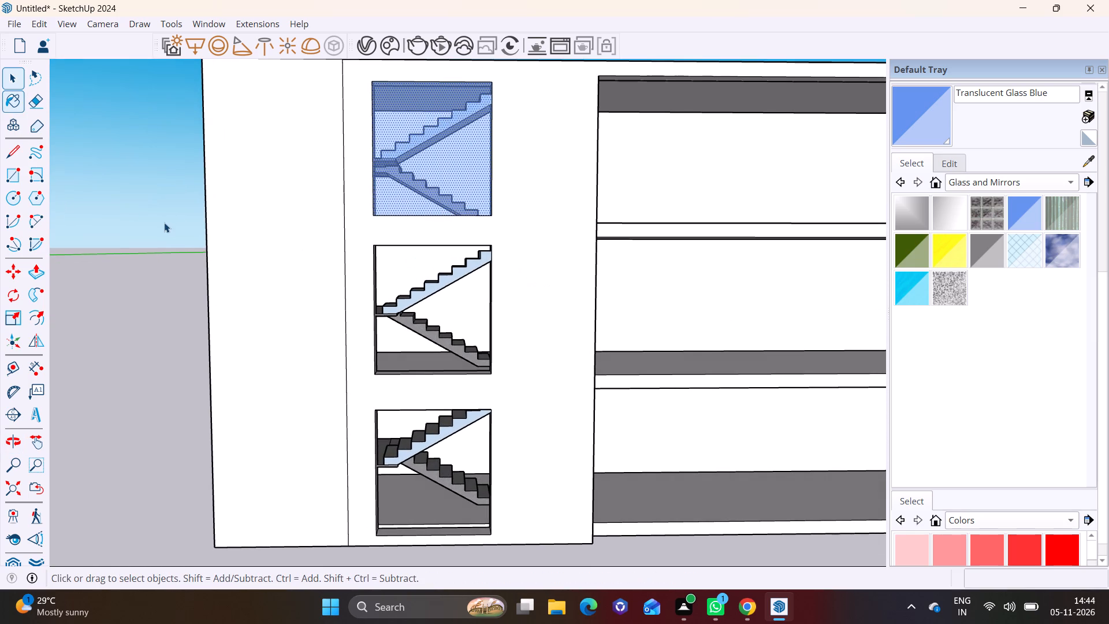
click(152, 221)
click(412, 176)
scroll(412, 176, up, 5)
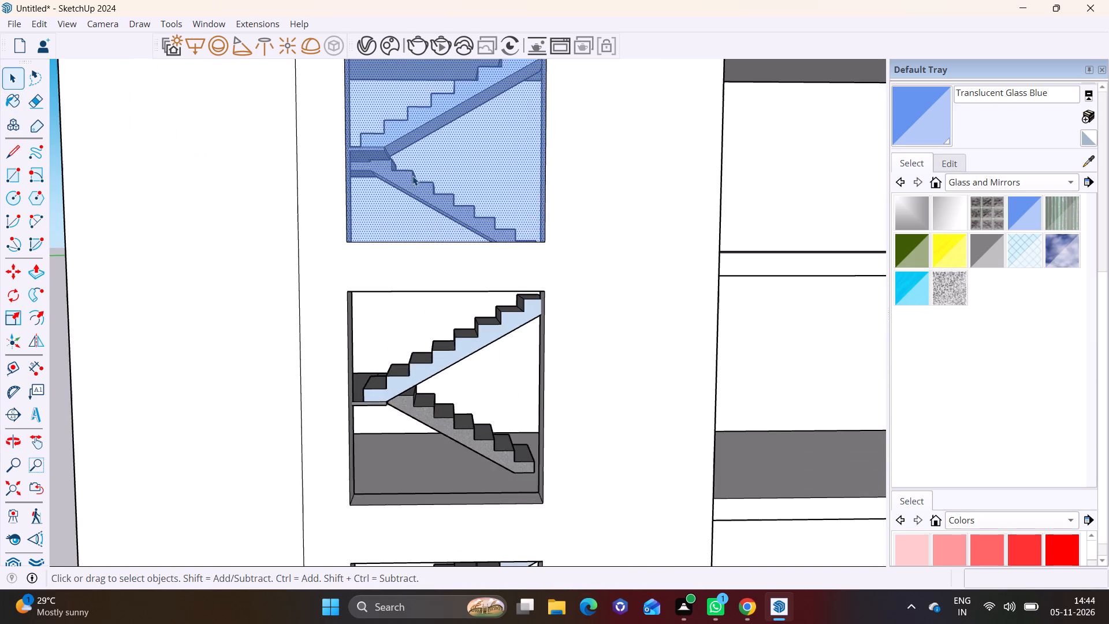
middle_drag(412, 176, 303, 268)
double_click(333, 191)
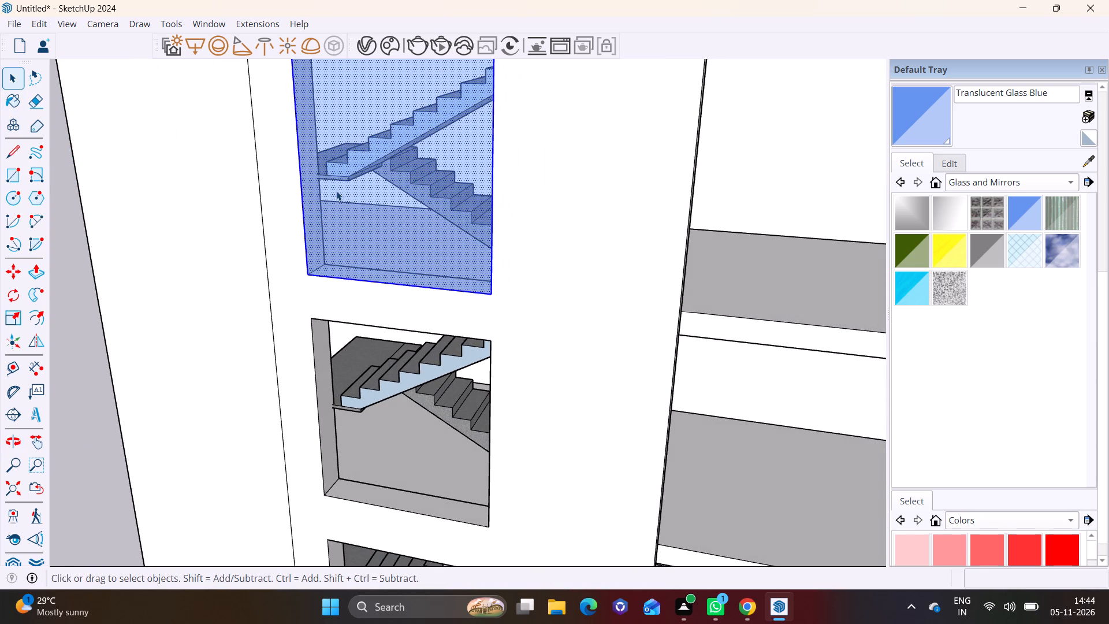
scroll(337, 191, down, 2)
key(m)
middle_drag(380, 218, 452, 185)
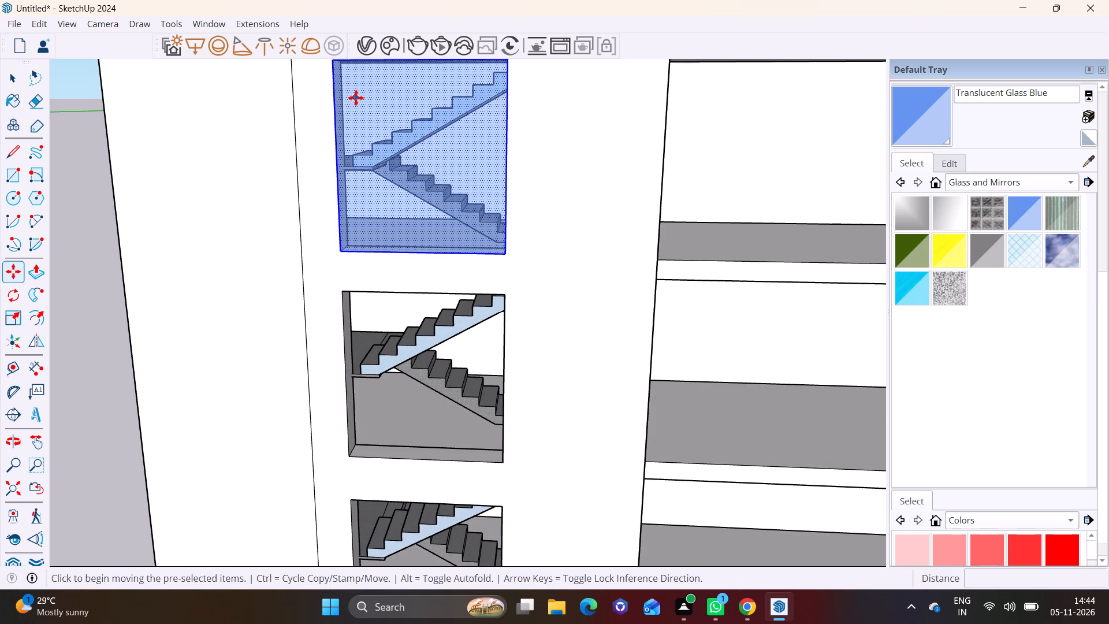
shift+middle_drag(356, 98, 356, 172)
click(333, 133)
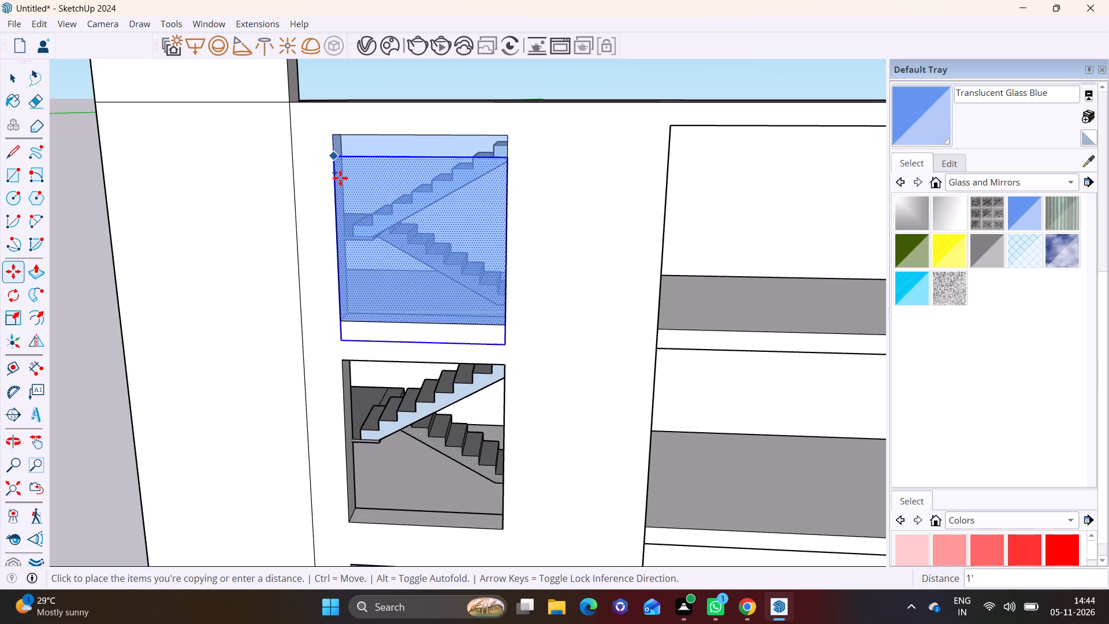
middle_drag(364, 357, 375, 221)
scroll(351, 233, up, 3)
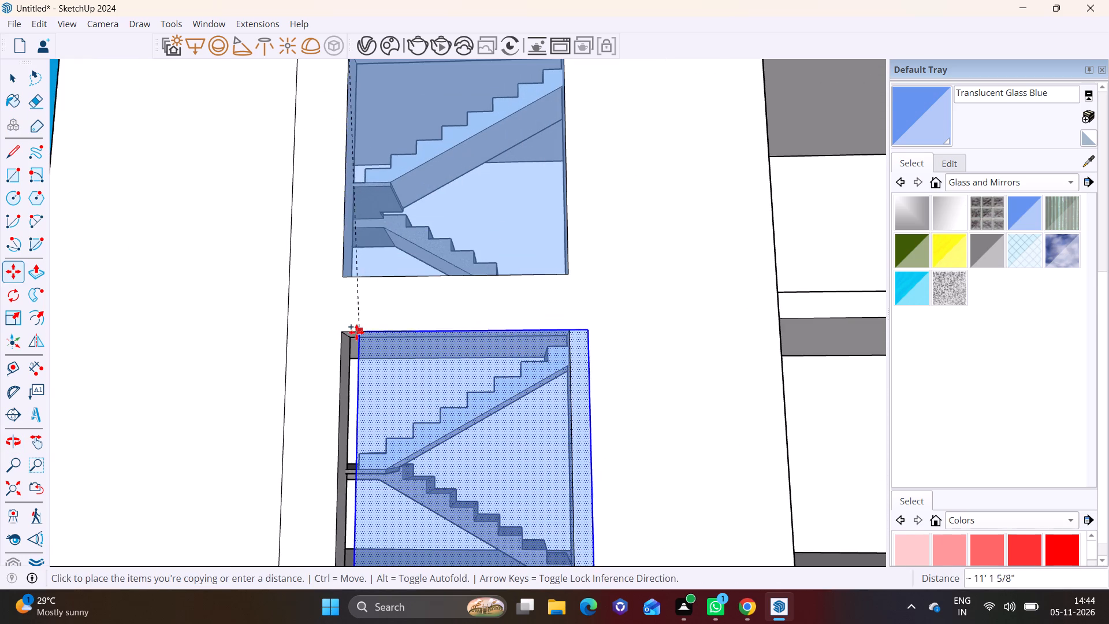
click(346, 330)
click(345, 330)
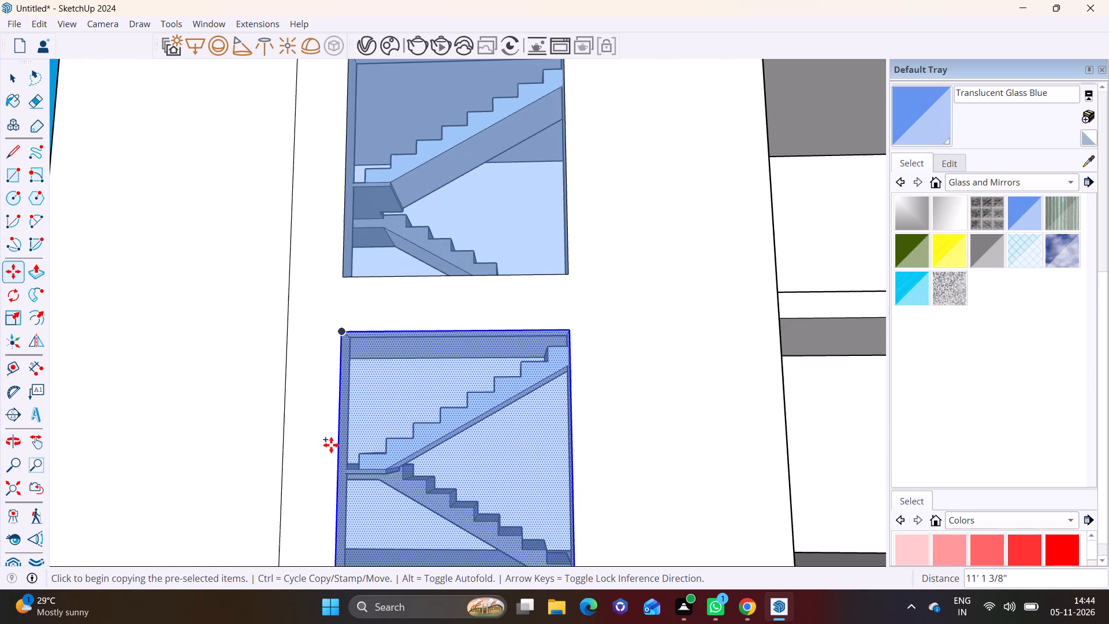
Copy the middle glass pane 11' 7 5/16" down into the bottom window opening, matching its upper corner.
click(345, 333)
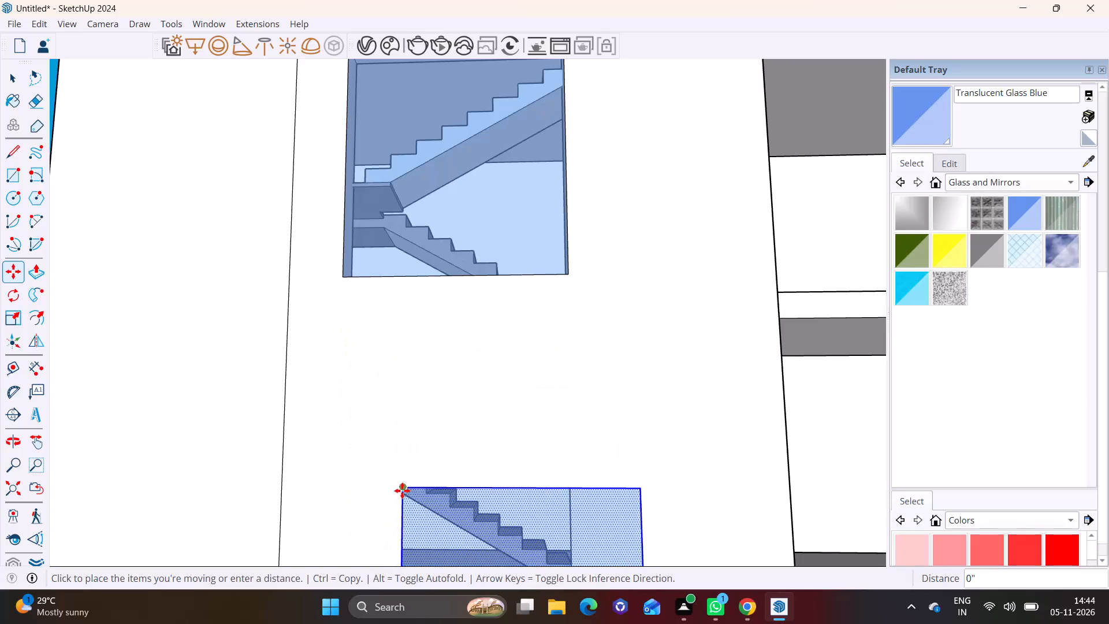
scroll(422, 464, down, 4)
shift+middle_drag(428, 464, 428, 252)
scroll(402, 353, up, 3)
click(343, 411)
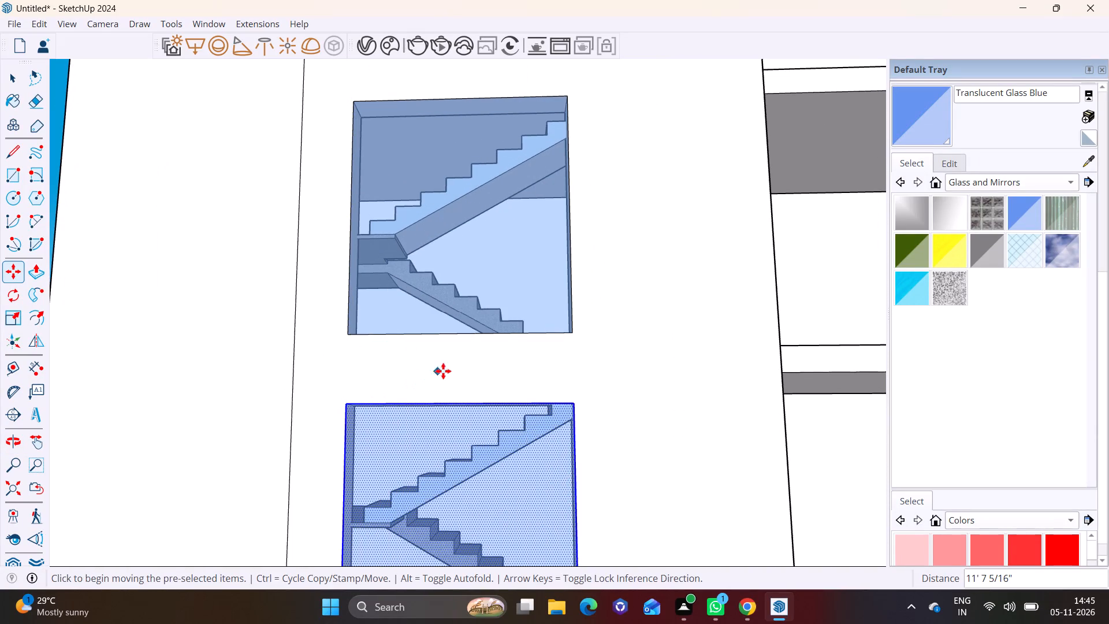
key(space)
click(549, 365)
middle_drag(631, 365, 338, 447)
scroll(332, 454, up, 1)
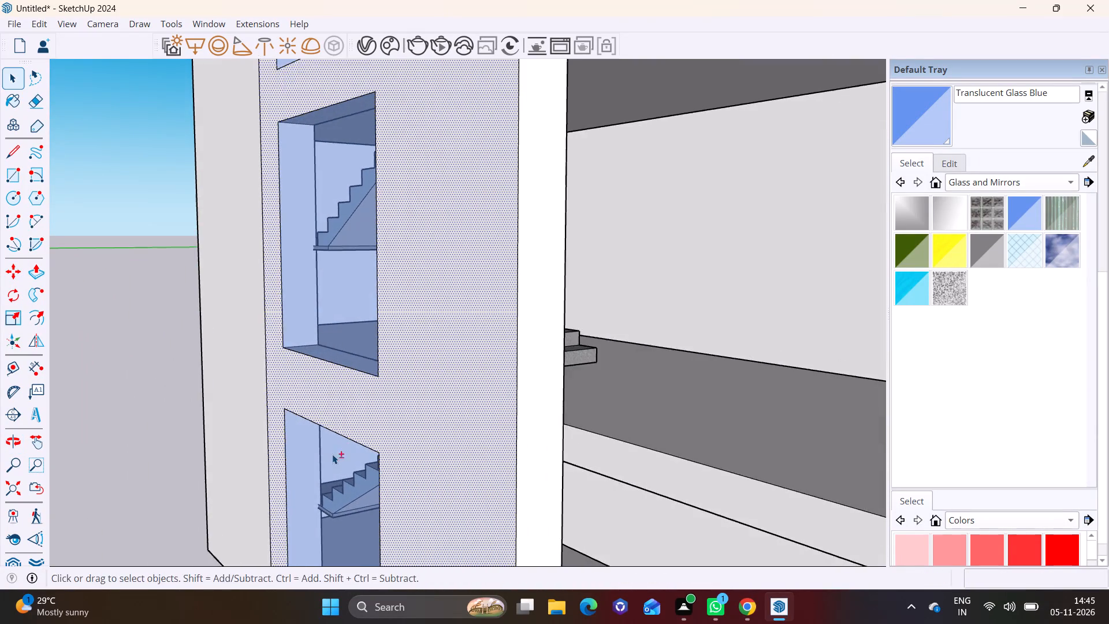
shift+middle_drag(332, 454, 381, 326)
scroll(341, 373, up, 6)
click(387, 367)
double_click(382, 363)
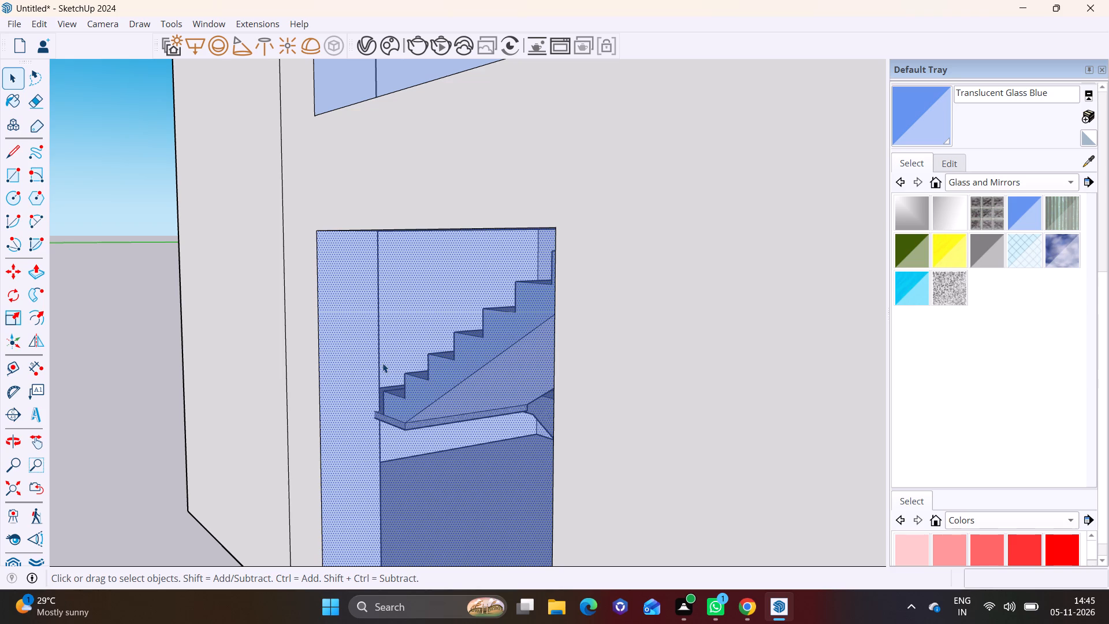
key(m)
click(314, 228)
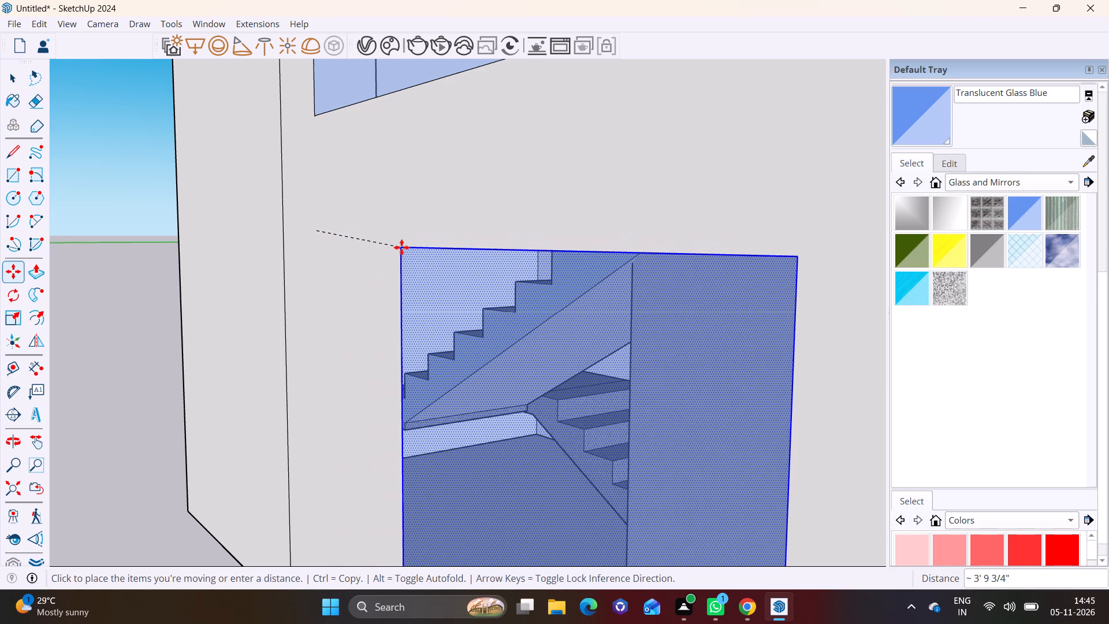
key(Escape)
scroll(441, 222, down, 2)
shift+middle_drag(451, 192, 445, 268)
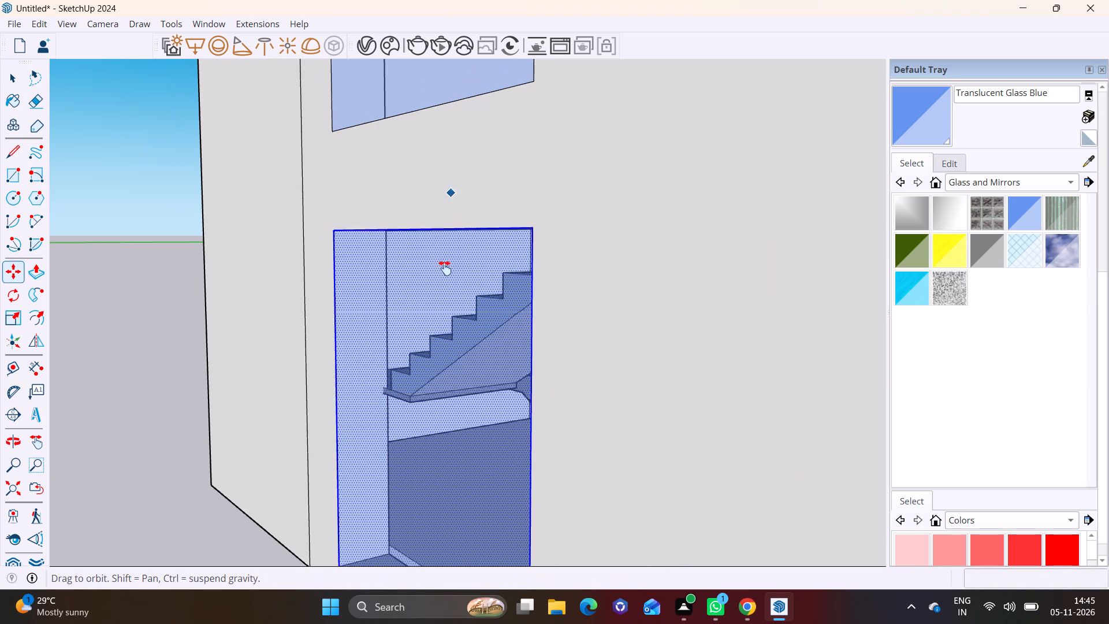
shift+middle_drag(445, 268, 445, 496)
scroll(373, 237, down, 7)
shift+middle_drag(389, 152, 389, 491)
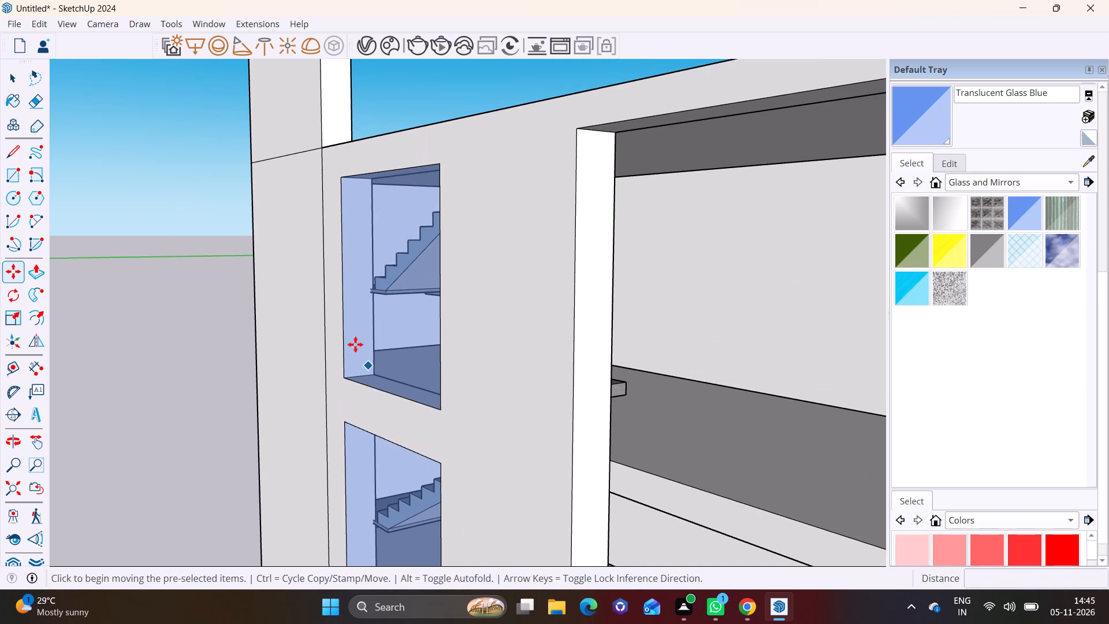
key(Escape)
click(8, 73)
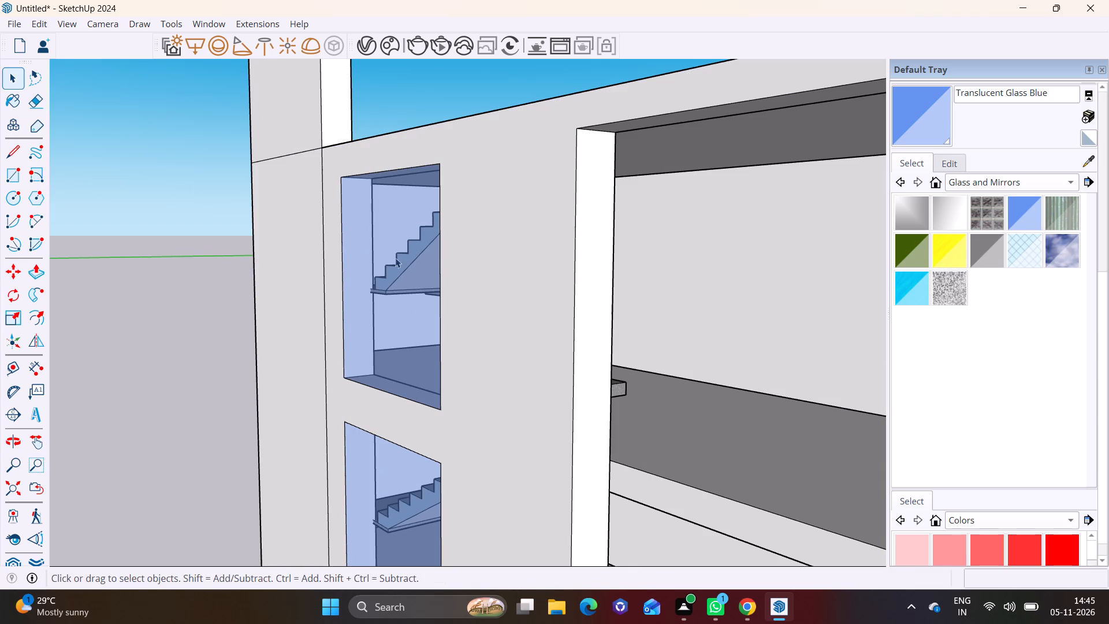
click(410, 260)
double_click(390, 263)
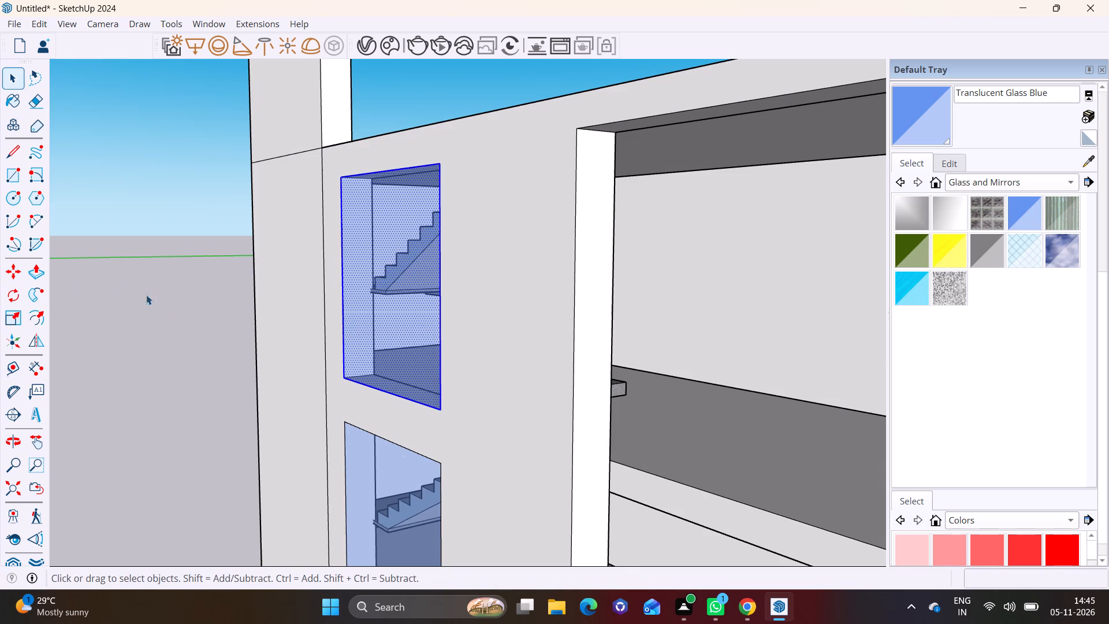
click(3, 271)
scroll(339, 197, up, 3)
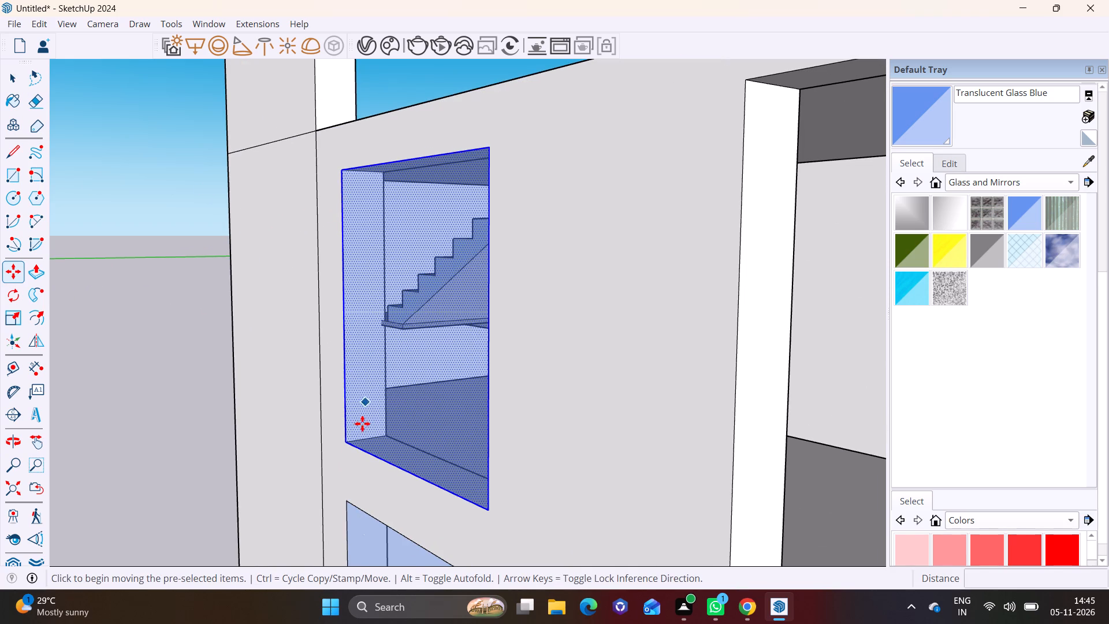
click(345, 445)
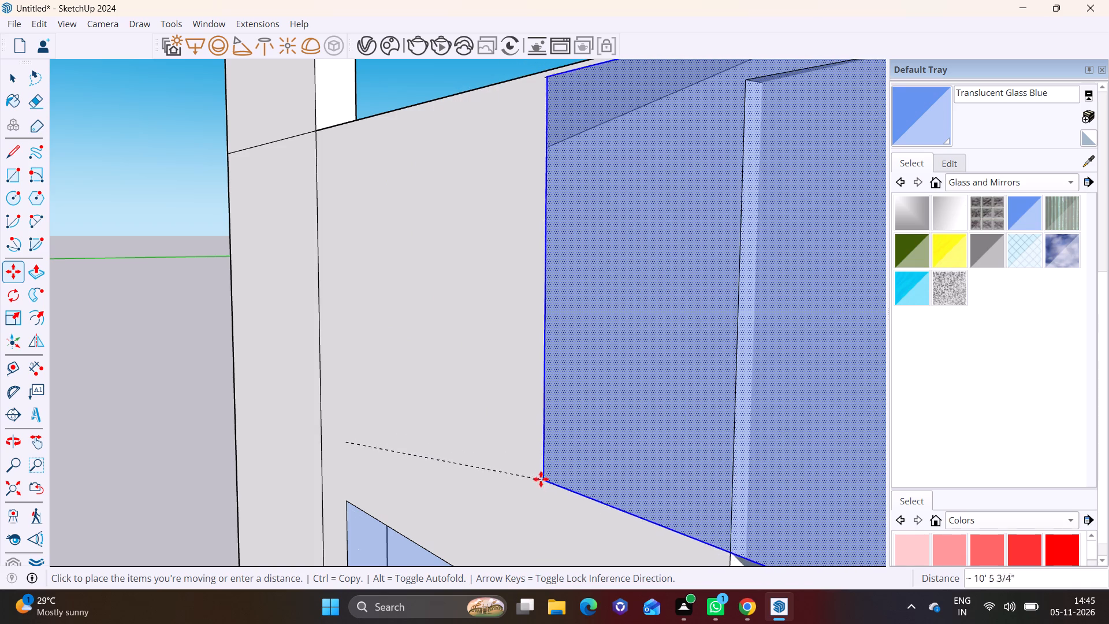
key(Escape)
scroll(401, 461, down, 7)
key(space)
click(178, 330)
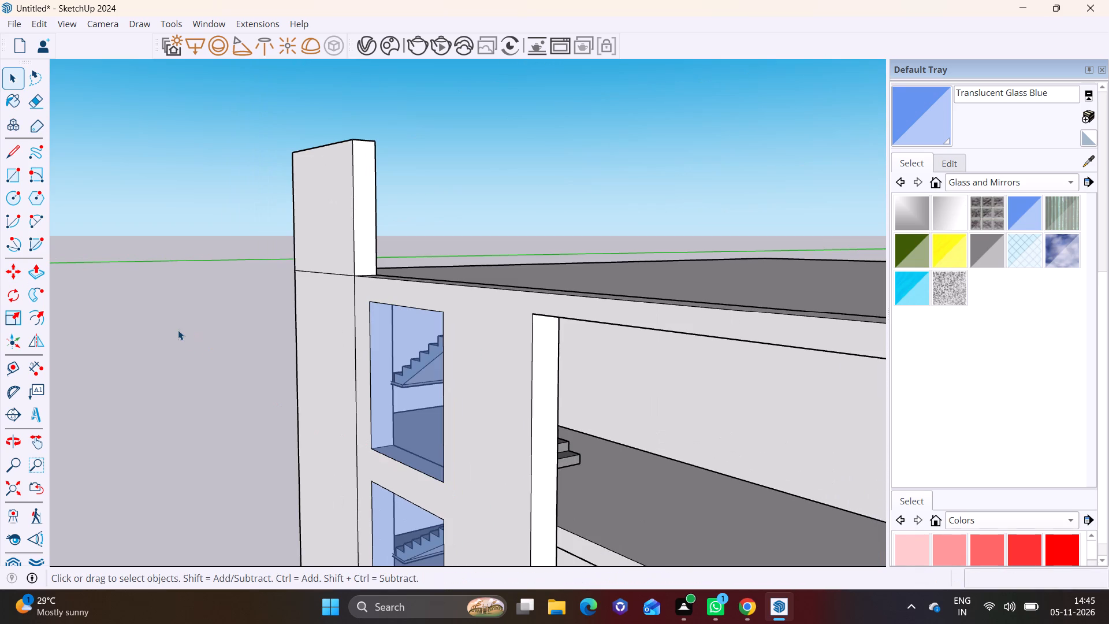
Undo the glass pane copies, the pane painting and the pane face, back to unglazed stair window openings.
key(ctrl+z)
key(ctrl+z)
key(ctrl+z)
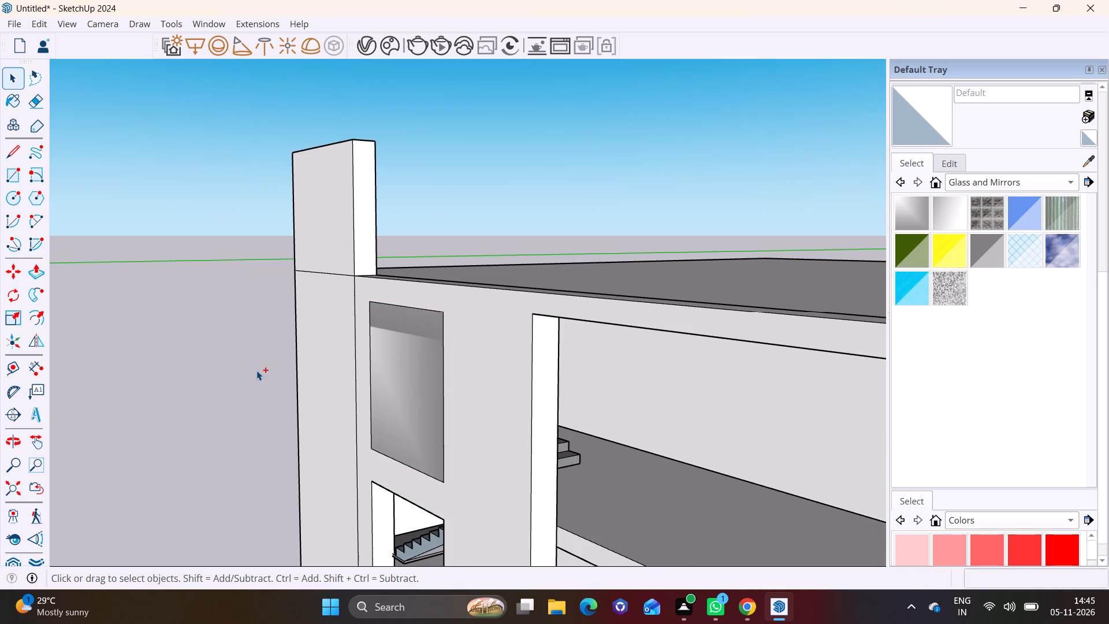
key(ctrl+z)
key(ctrl+z)
key(ctrl+z)
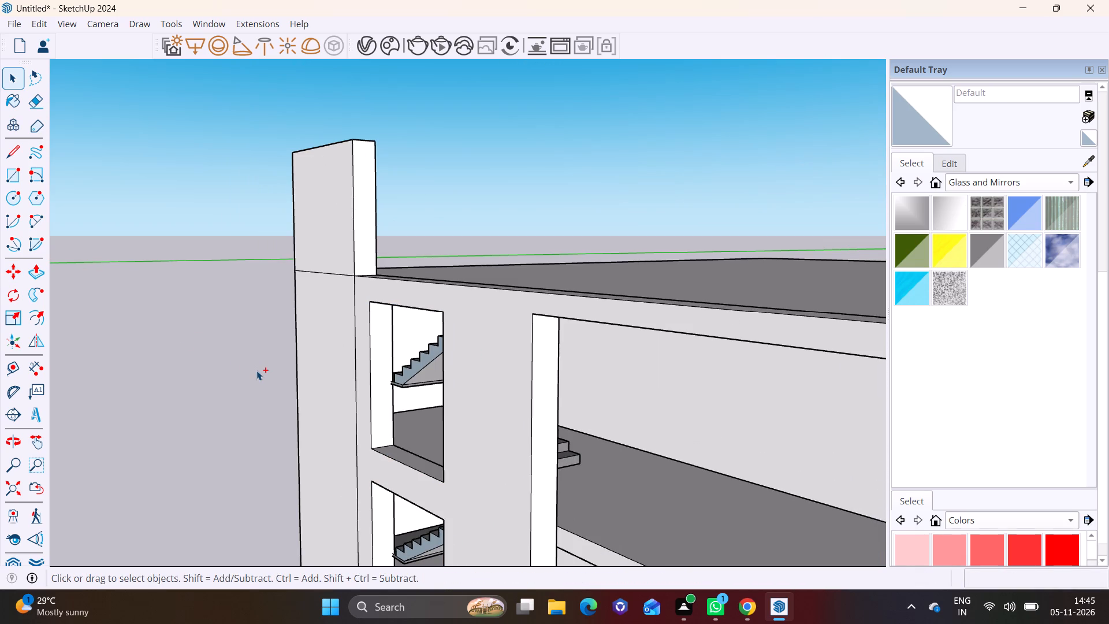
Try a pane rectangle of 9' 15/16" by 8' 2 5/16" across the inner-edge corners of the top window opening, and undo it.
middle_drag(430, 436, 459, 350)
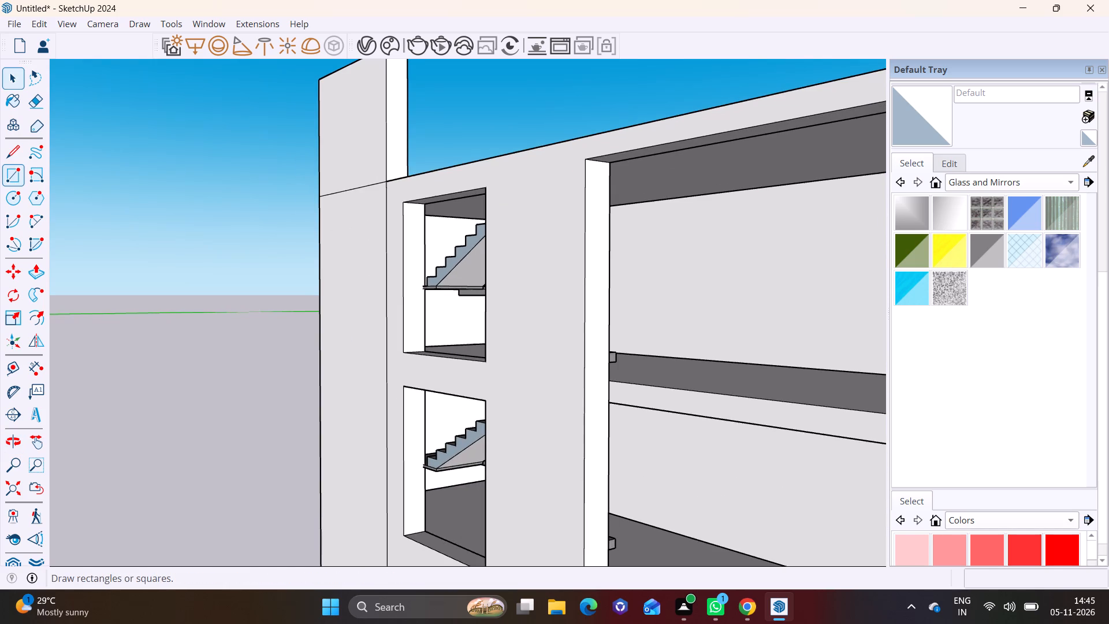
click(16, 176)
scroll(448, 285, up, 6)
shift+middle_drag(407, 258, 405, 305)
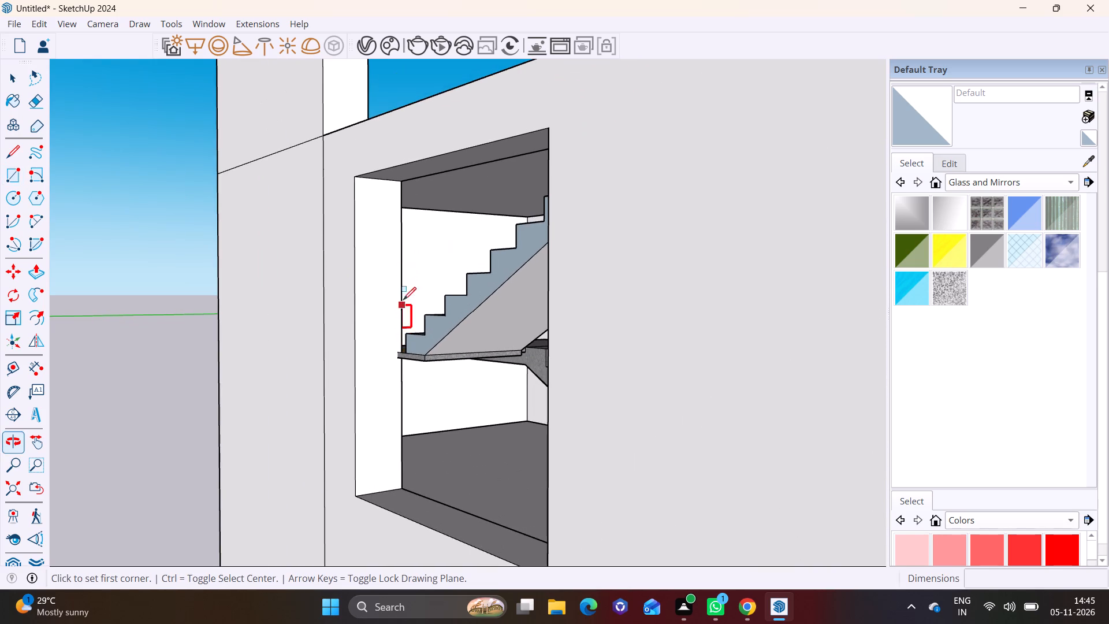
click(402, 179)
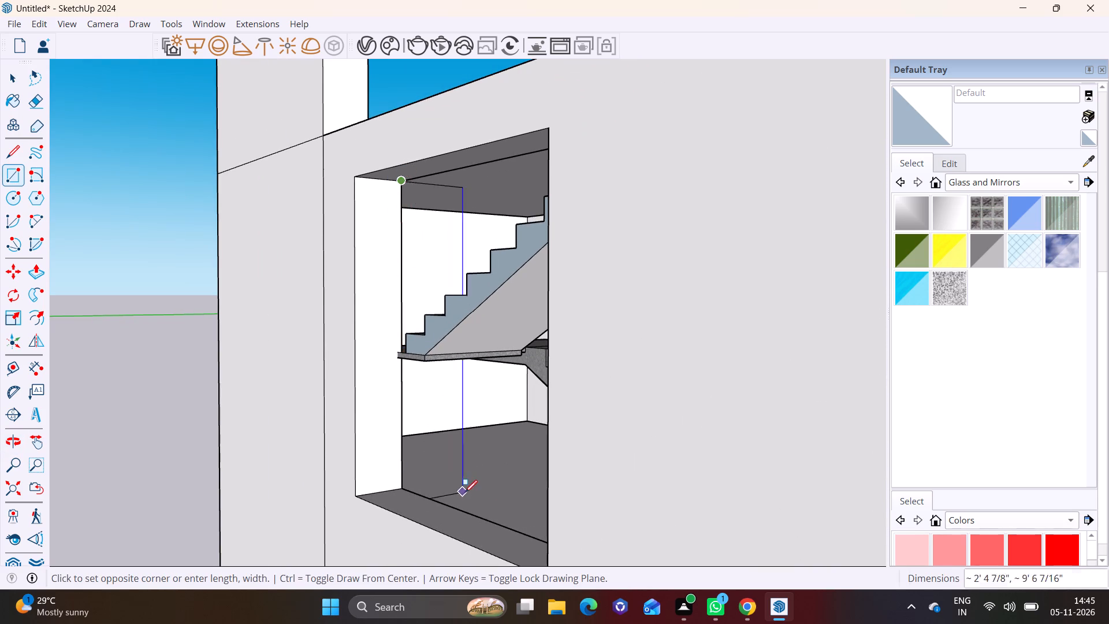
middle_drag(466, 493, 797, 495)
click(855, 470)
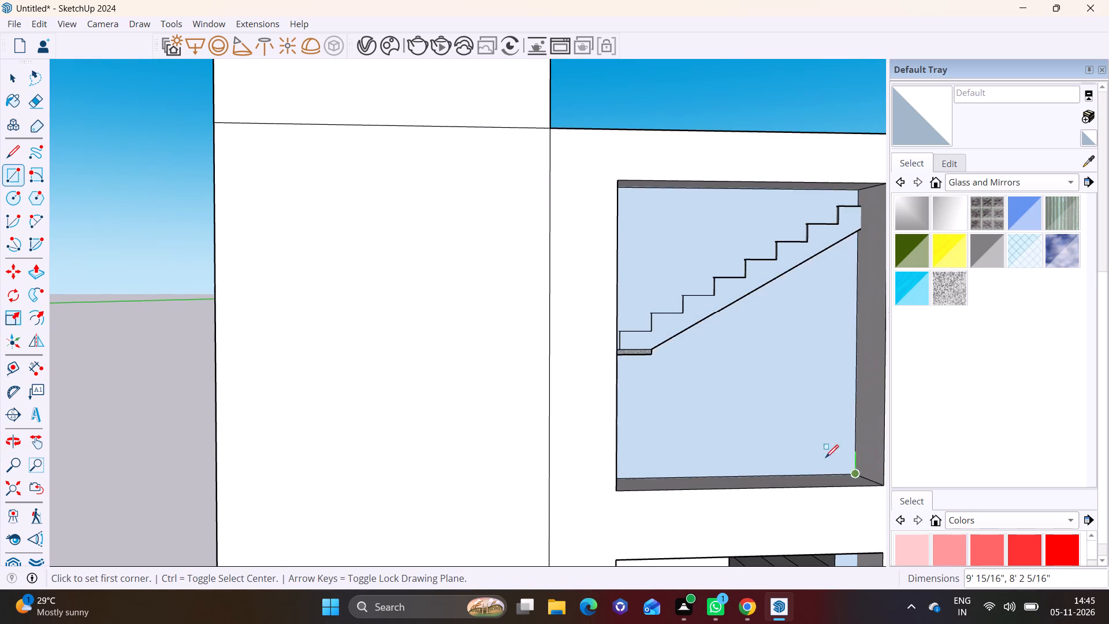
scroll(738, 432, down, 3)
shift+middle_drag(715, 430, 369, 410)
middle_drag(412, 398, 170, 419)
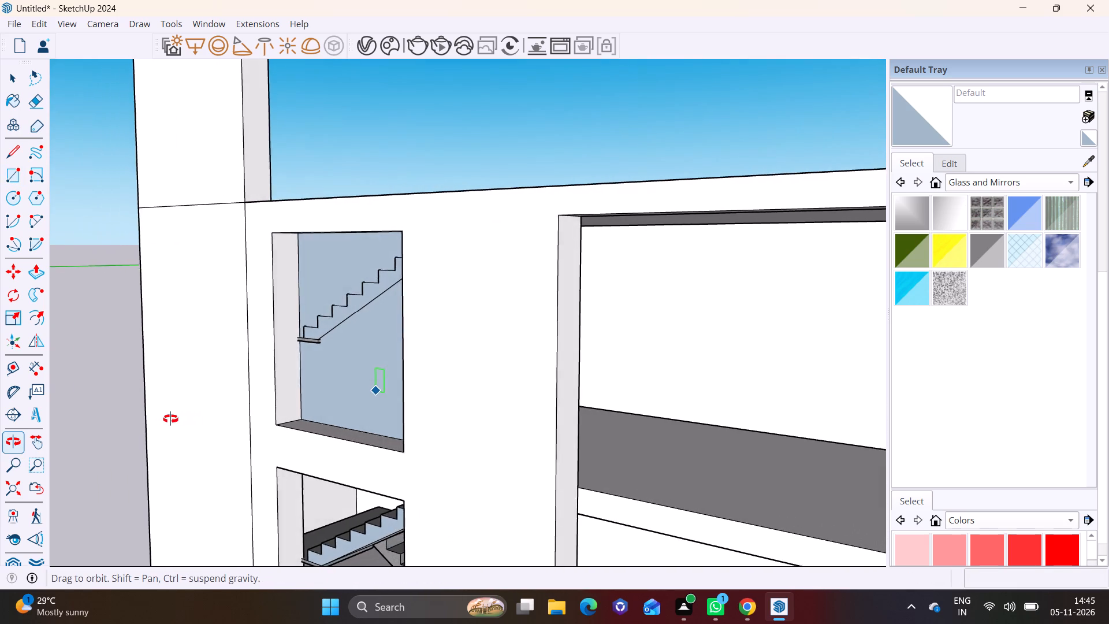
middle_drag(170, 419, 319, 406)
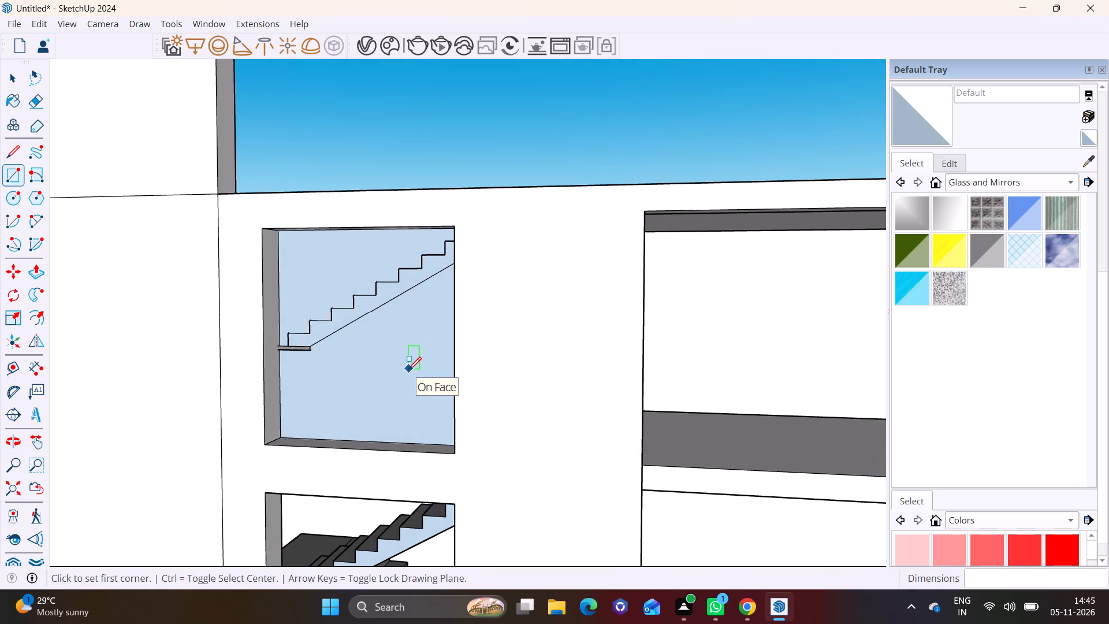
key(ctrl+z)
Draw an 8' 2 5/16" by 9' 15/16" pane rectangle across the top window opening, midway through the wall thickness.
scroll(273, 270, up, 6)
middle_drag(283, 236, 277, 187)
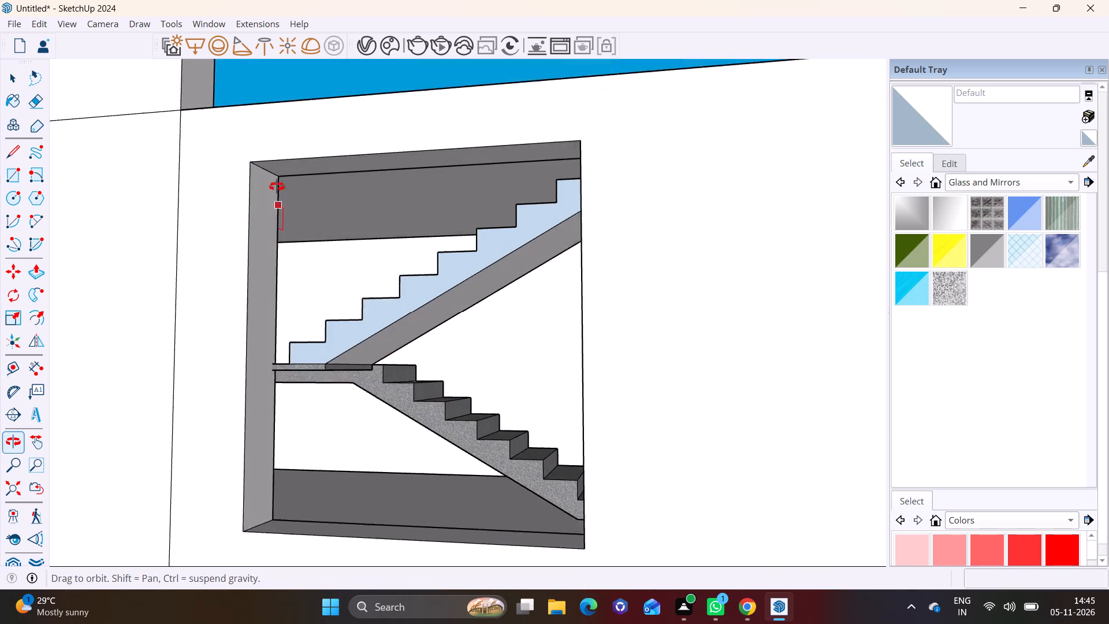
middle_drag(277, 187, 280, 172)
click(275, 148)
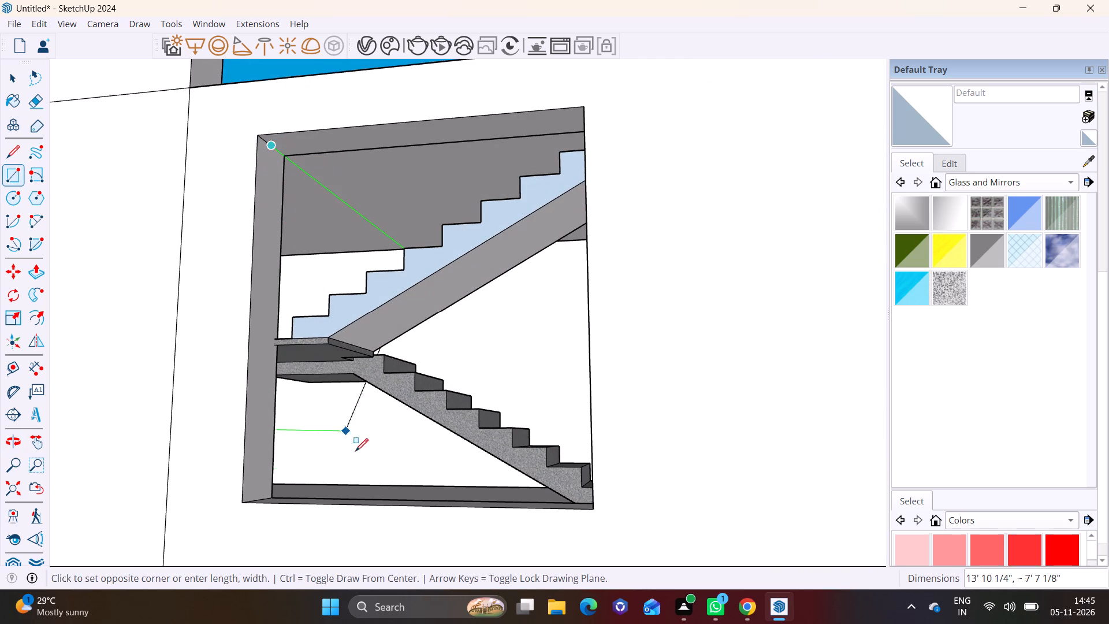
middle_drag(394, 475, 553, 539)
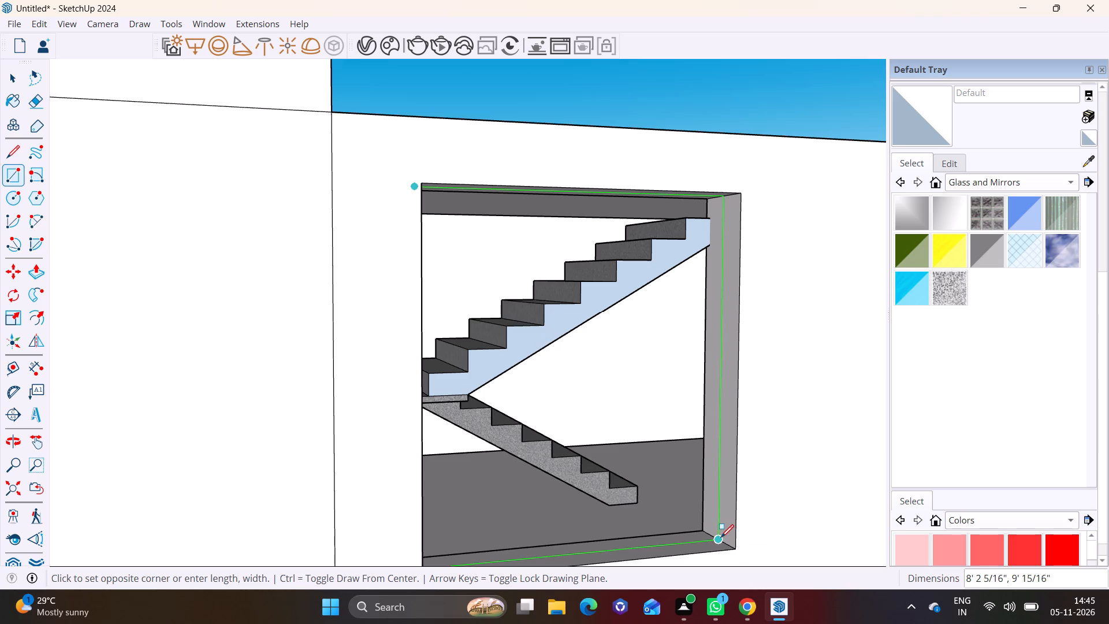
click(721, 537)
key(space)
Paint the new top window pane with Translucent Glass Blue.
click(1011, 213)
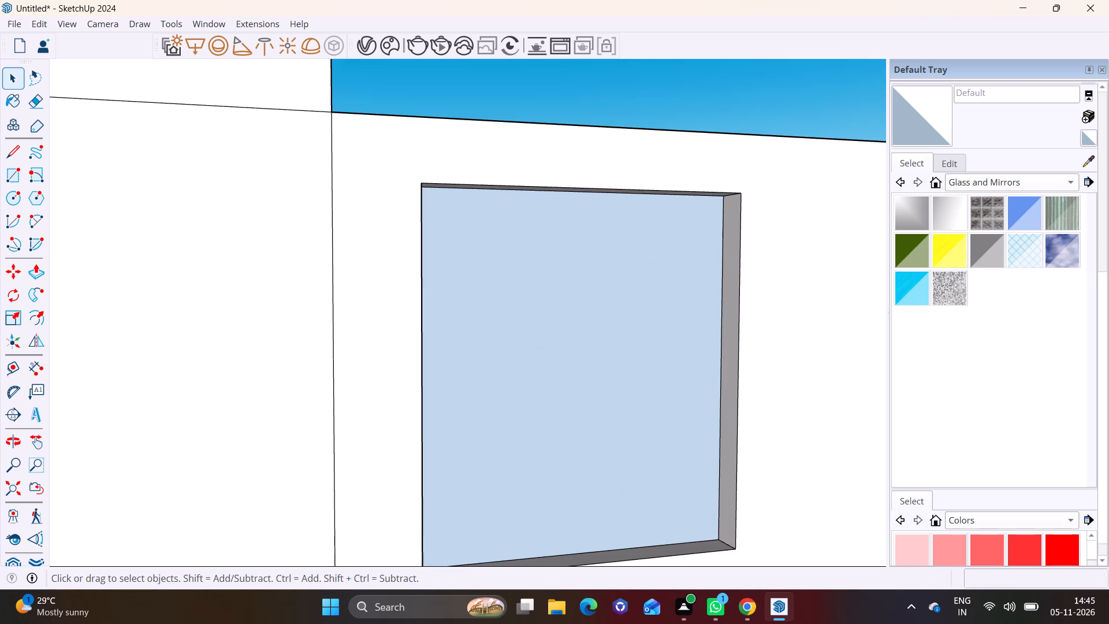
click(690, 340)
Draw an 8' 2 5/16" by 9' 15/16" pane rectangle across the middle window opening, between the midpoints of the reveal's depth edges.
scroll(690, 340, down, 11)
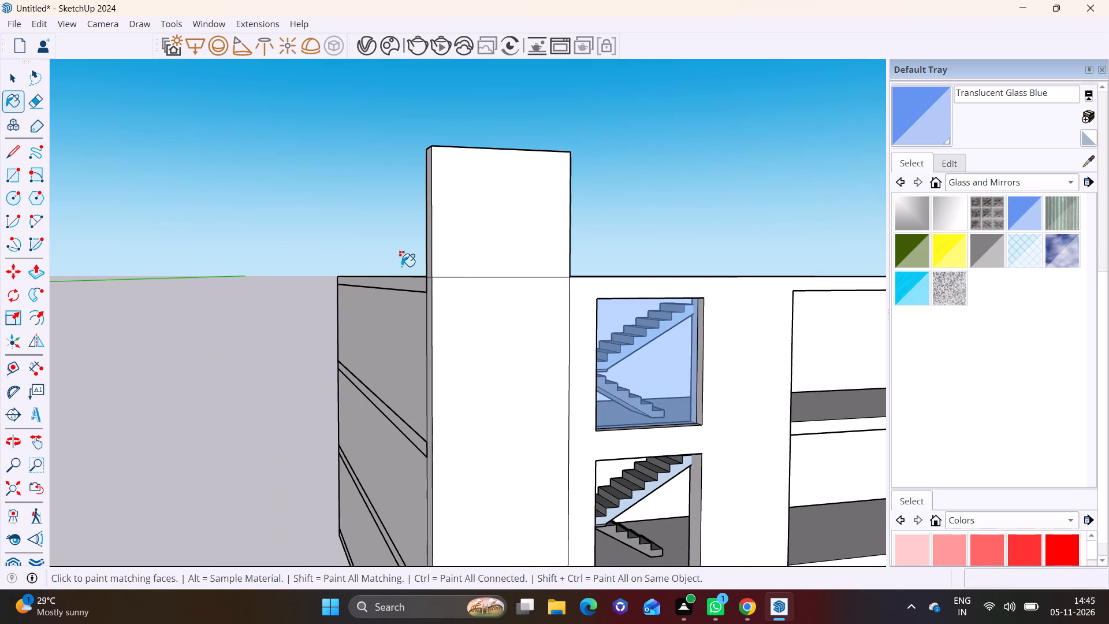
shift+middle_drag(580, 406, 268, 217)
click(12, 175)
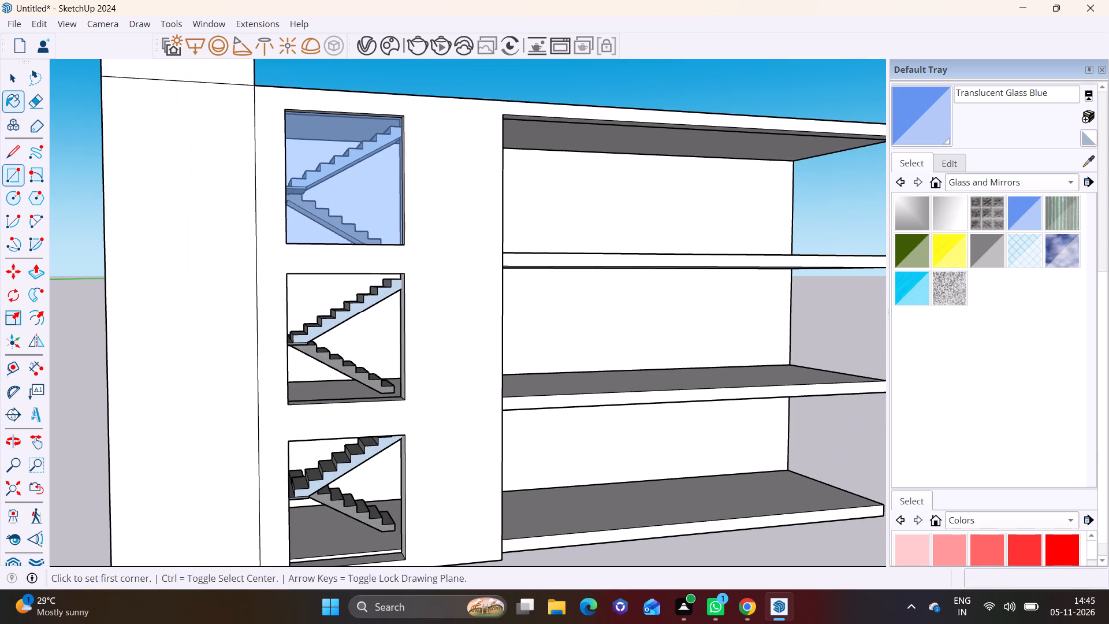
middle_drag(278, 317, 135, 317)
scroll(292, 259, up, 10)
middle_drag(224, 293, 211, 280)
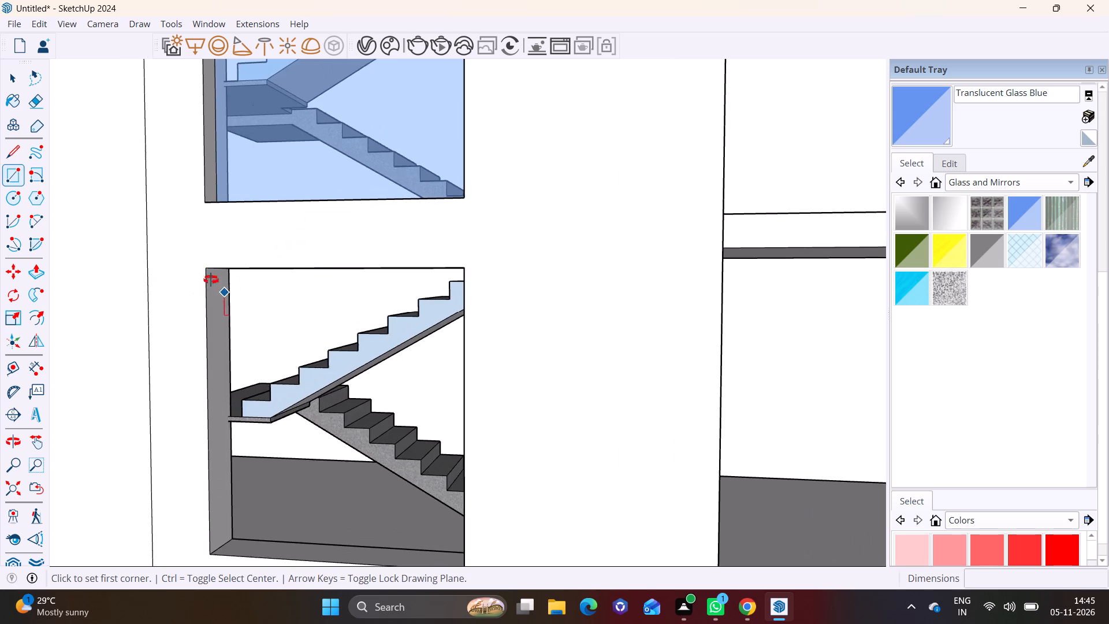
middle_drag(211, 280, 200, 242)
scroll(209, 259, up, 2)
click(210, 236)
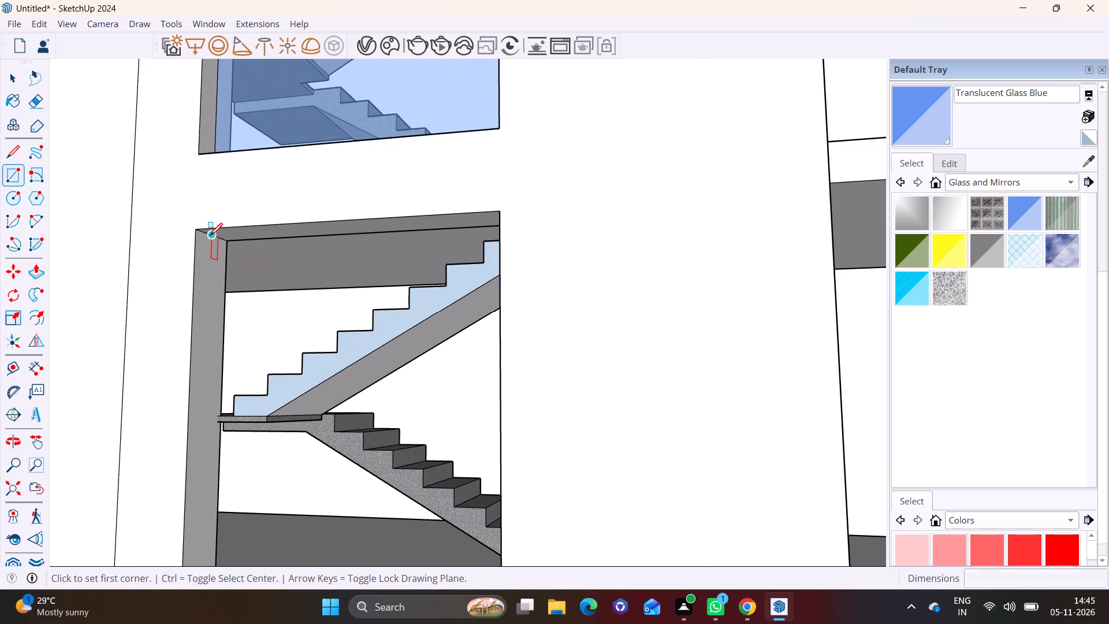
scroll(281, 382, down, 3)
middle_drag(360, 484, 526, 535)
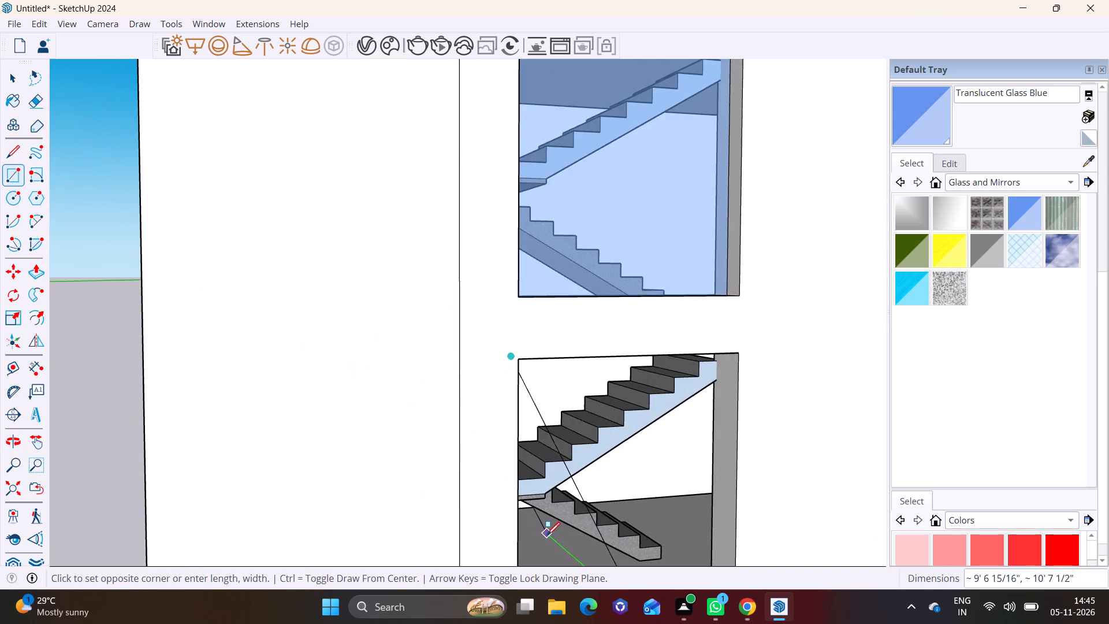
scroll(548, 535, down, 2)
shift+middle_drag(573, 532, 529, 455)
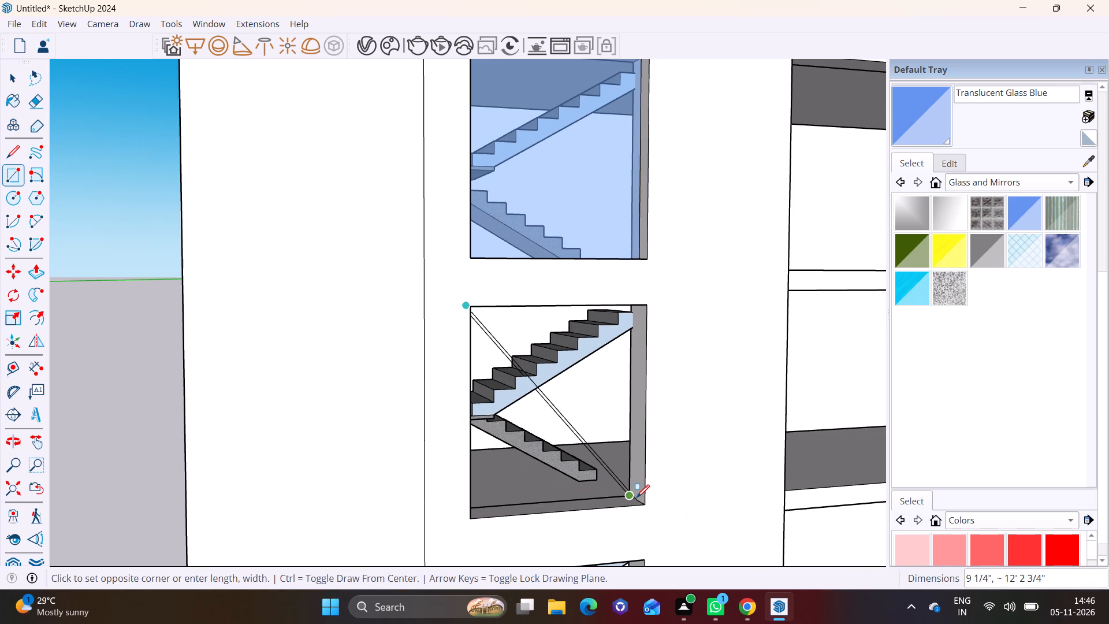
scroll(637, 497, up, 6)
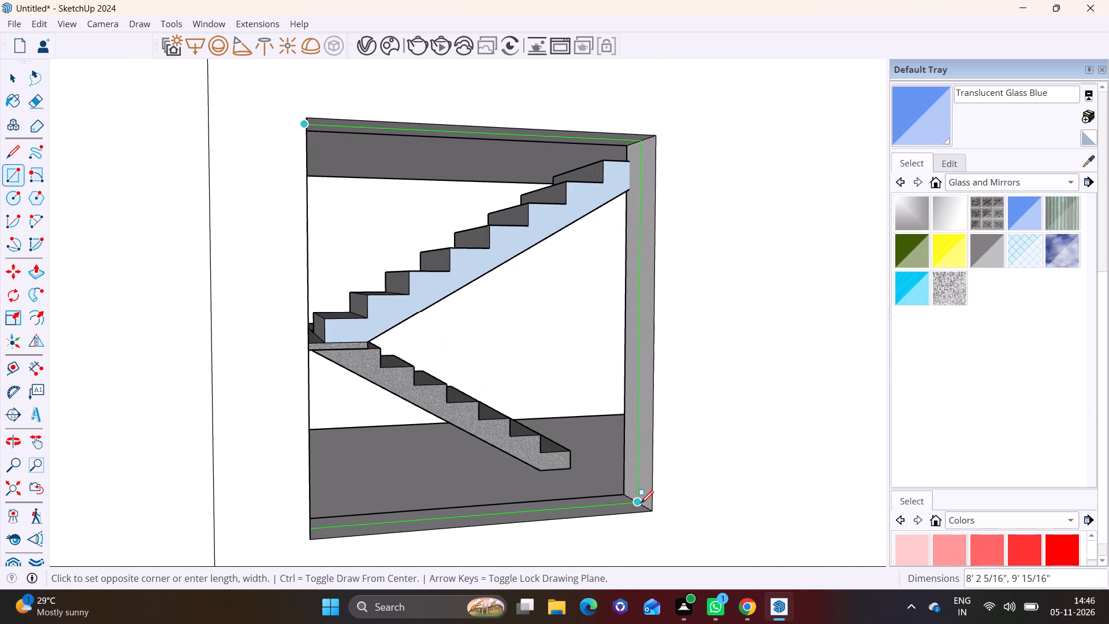
click(641, 503)
key(space)
Paint the middle window pane with Translucent Glass Blue.
click(1020, 214)
click(523, 330)
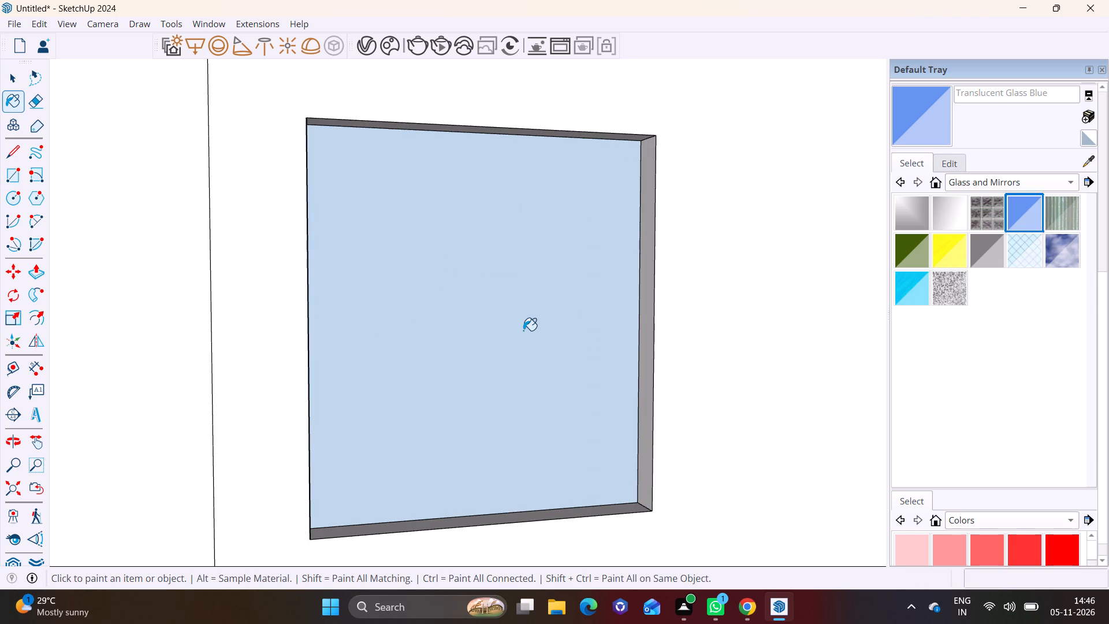
Draw an 8' 2 5/16" by 9' 15/16" pane rectangle across the bottom window opening, midway through the wall thickness.
scroll(523, 330, down, 10)
shift+middle_drag(526, 424, 402, 255)
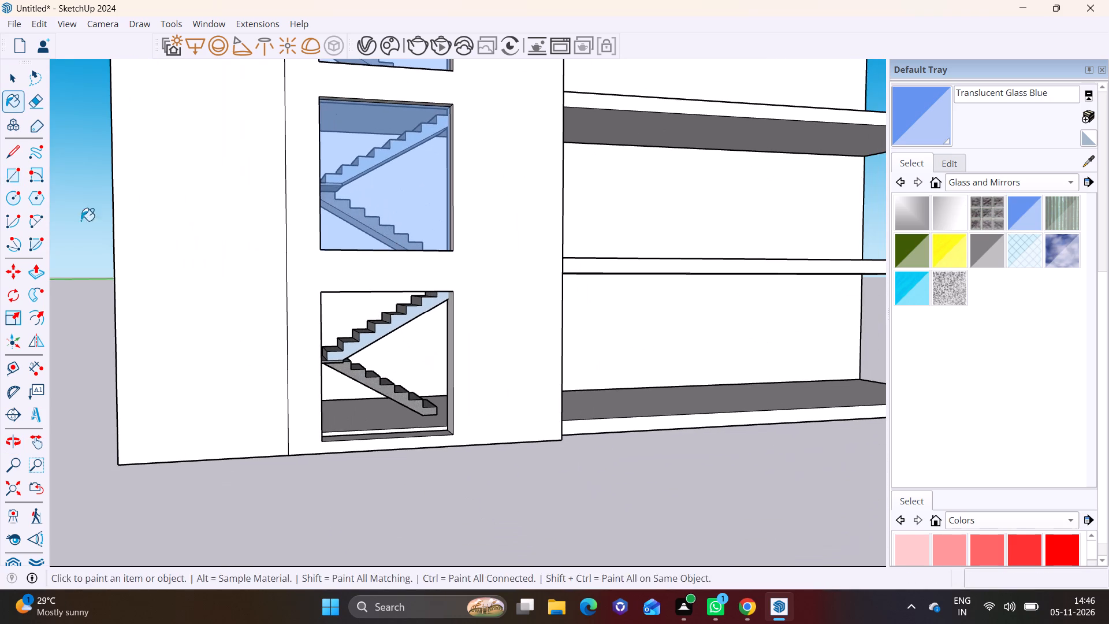
click(13, 179)
middle_drag(273, 299, 154, 258)
scroll(366, 296, up, 2)
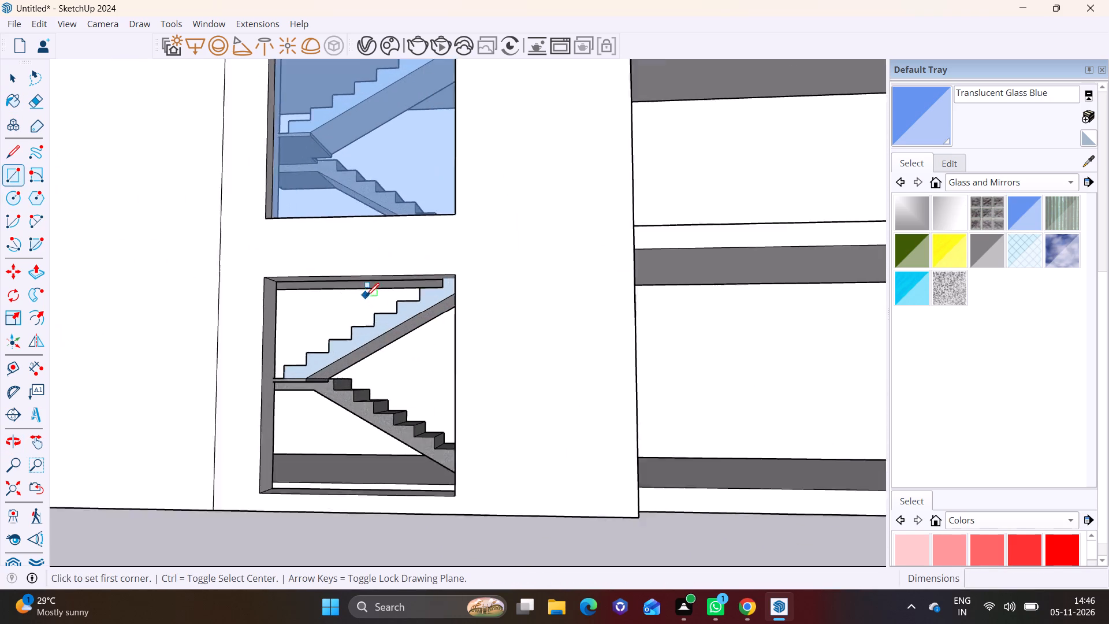
scroll(366, 296, up, 10)
click(282, 258)
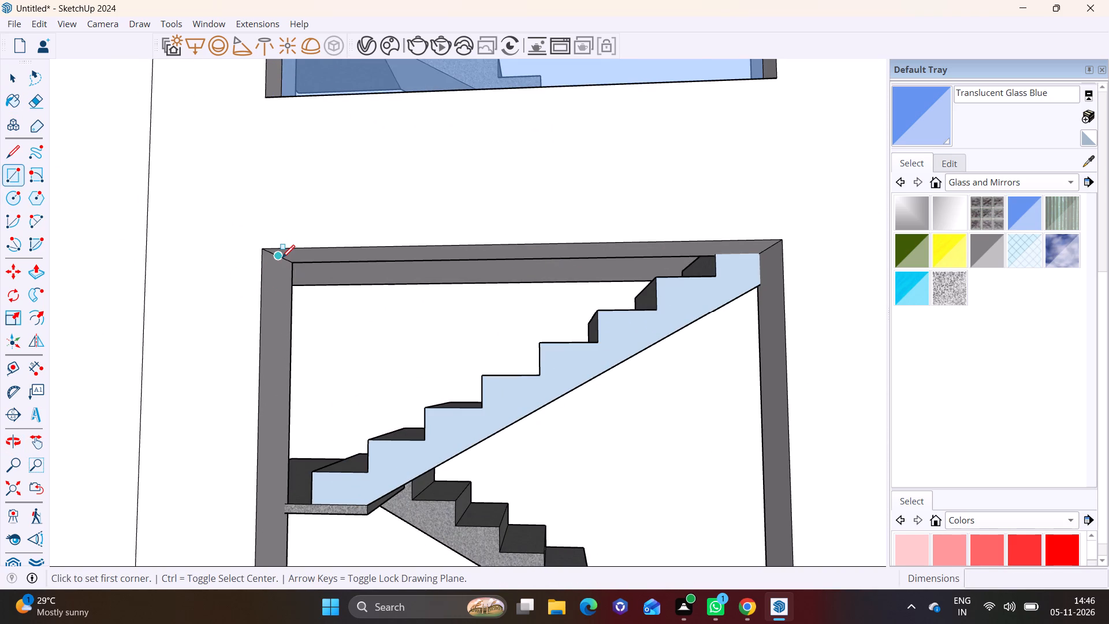
scroll(360, 396, down, 5)
middle_drag(481, 497, 613, 491)
scroll(639, 523, down, 2)
middle_drag(639, 523, 601, 415)
scroll(619, 421, up, 8)
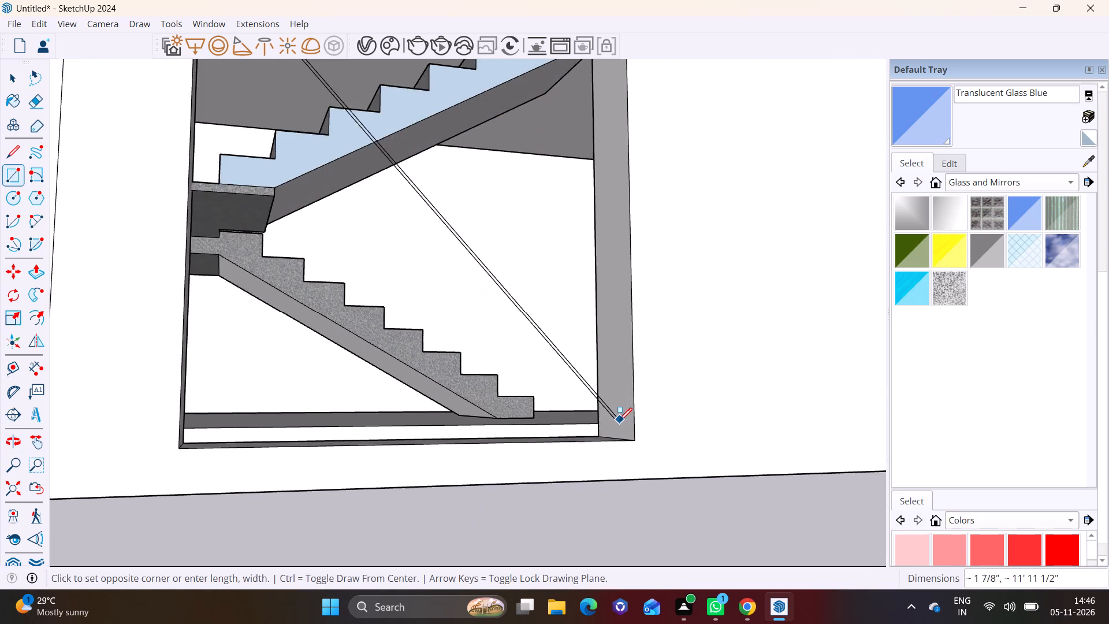
middle_drag(619, 421, 566, 497)
click(606, 449)
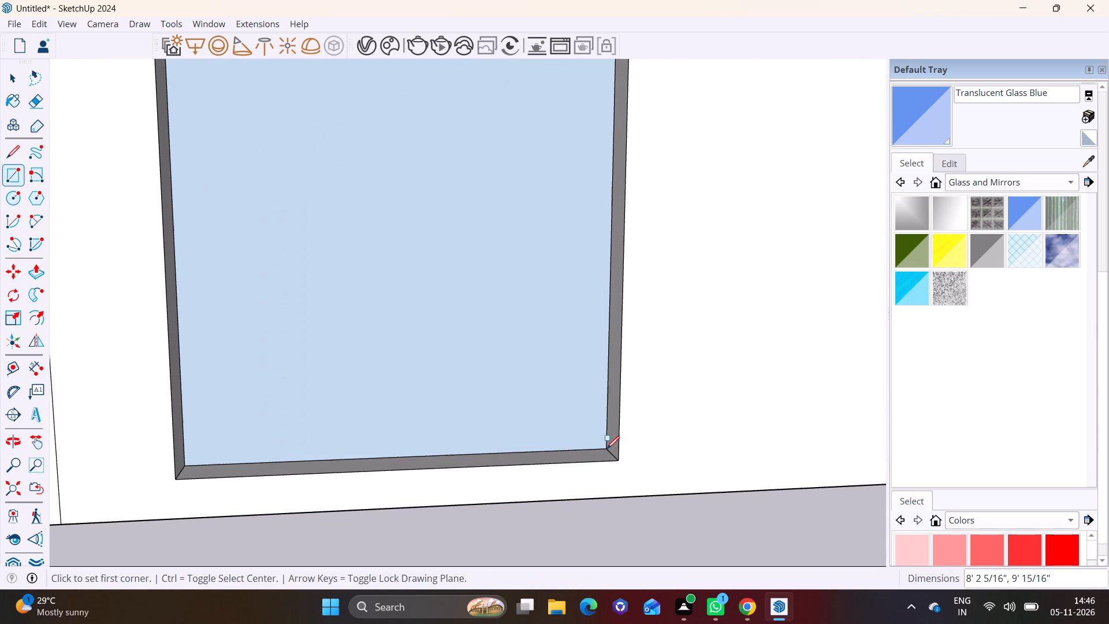
Paint the bottom window pane with Translucent Glass Blue and clear the selection.
click(1023, 220)
click(564, 279)
key(space)
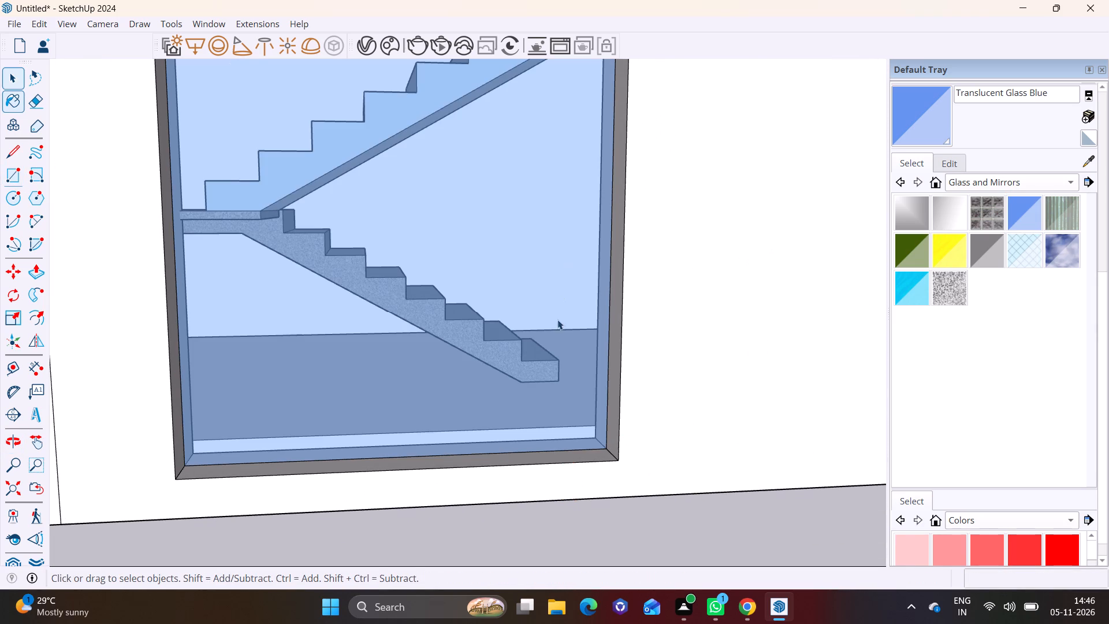
click(651, 507)
Examine the three glazed stair windows and the whole front facade from several angles.
scroll(630, 503, down, 16)
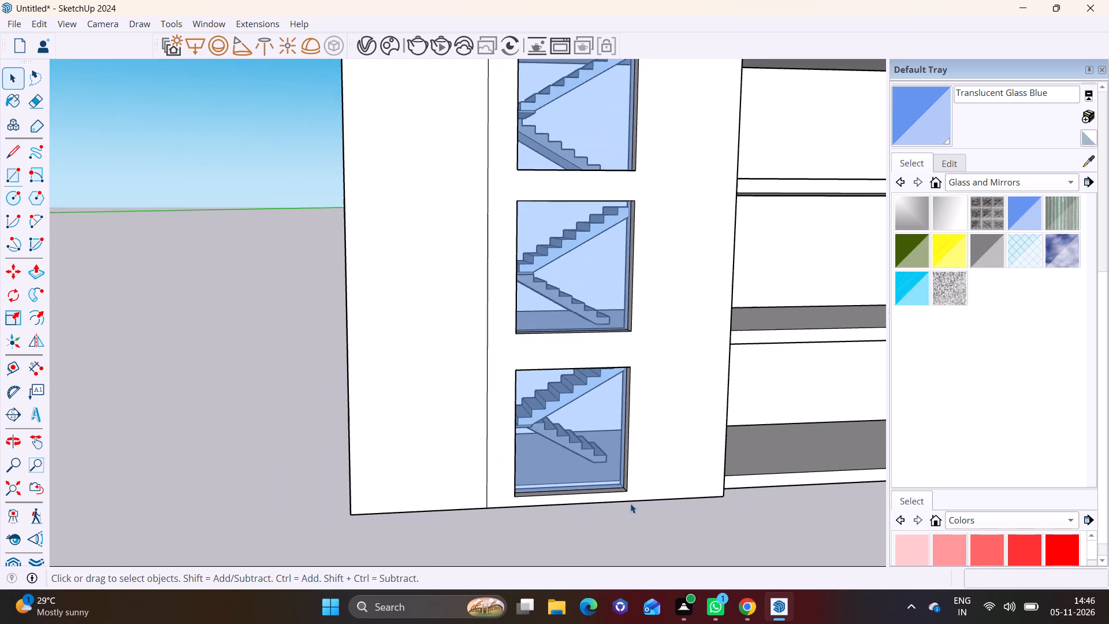
middle_drag(630, 503, 604, 436)
shift+middle_drag(601, 434, 387, 576)
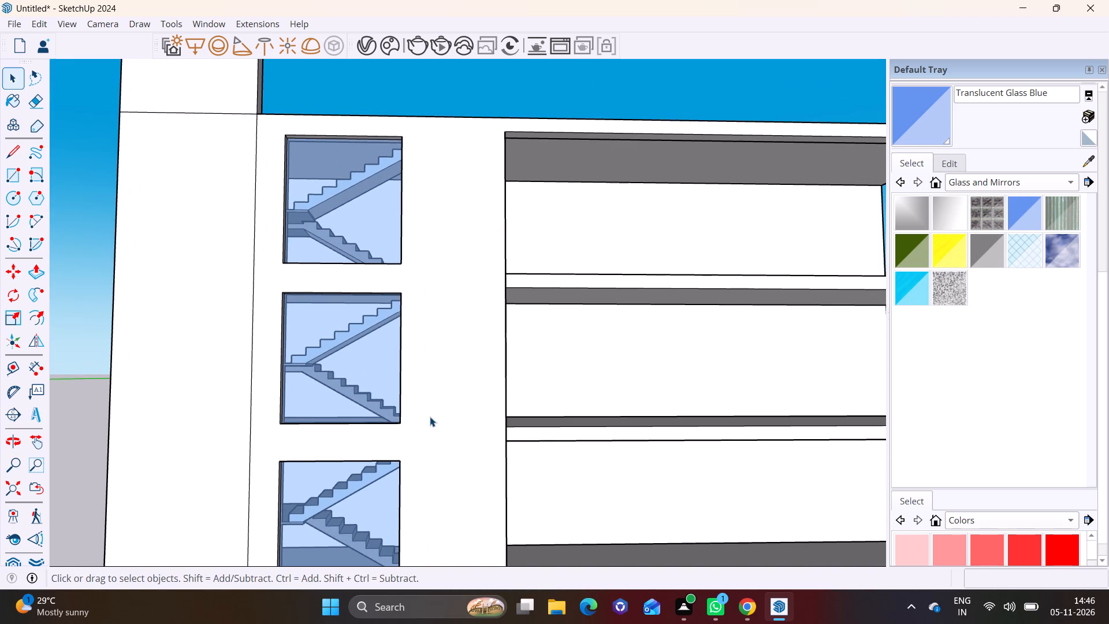
shift+middle_drag(430, 417, 424, 448)
middle_drag(429, 450, 213, 521)
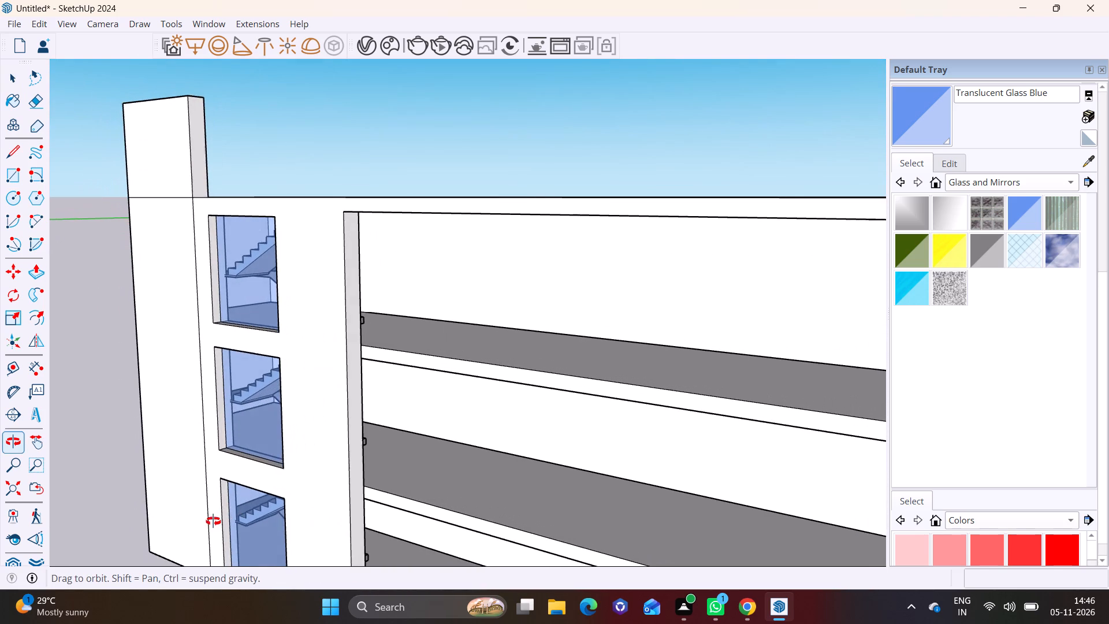
middle_drag(213, 521, 367, 507)
scroll(388, 504, down, 2)
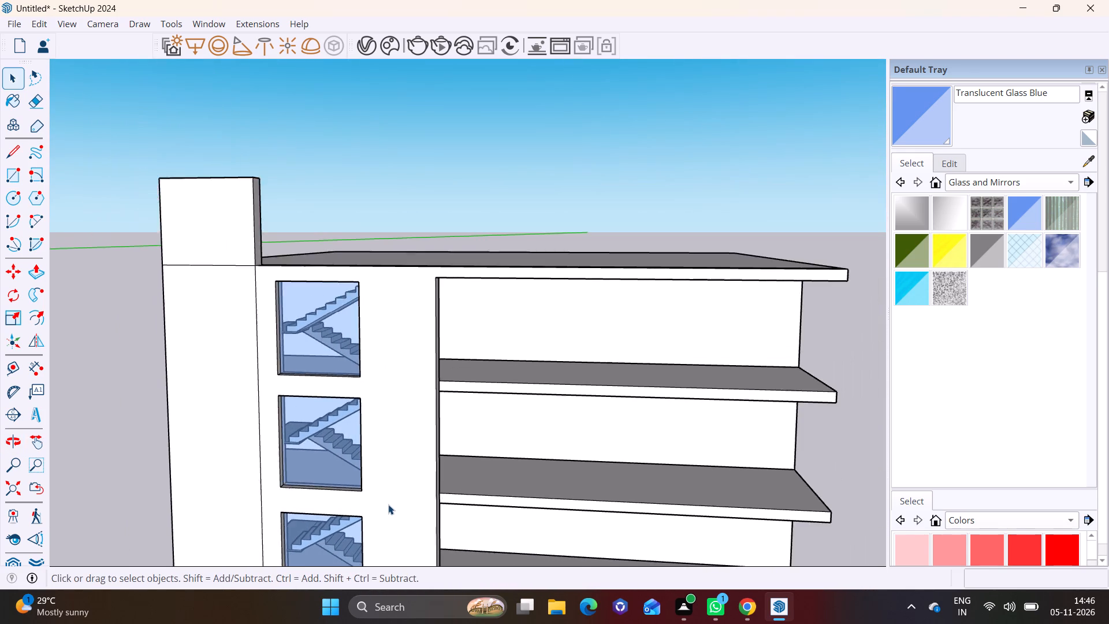
scroll(388, 504, down, 3)
shift+middle_drag(412, 504, 401, 460)
middle_drag(442, 500, 455, 439)
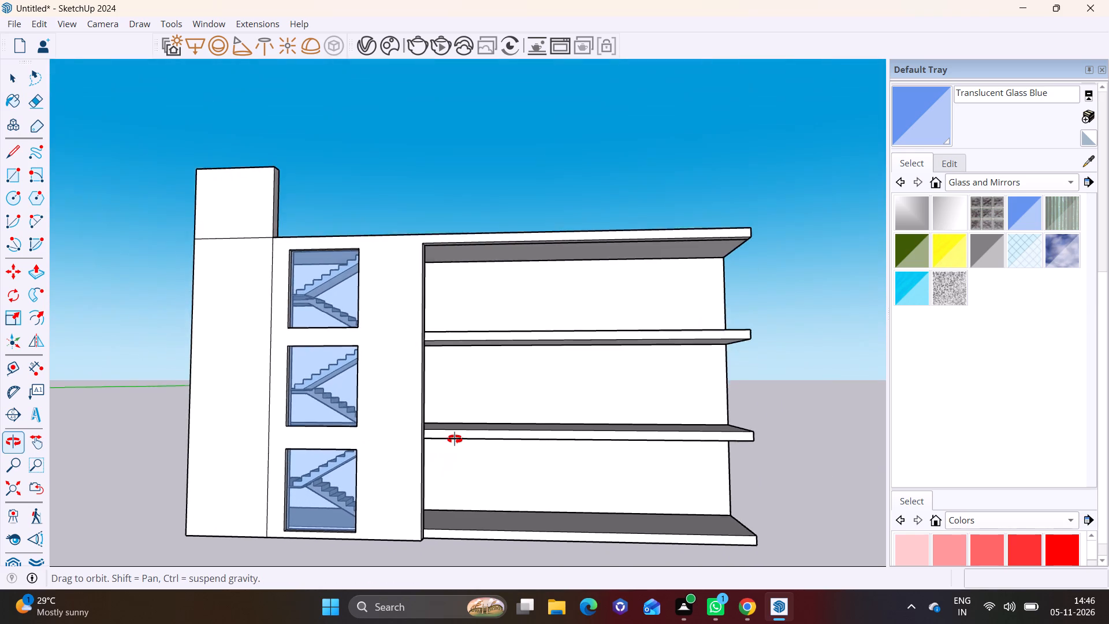
middle_drag(455, 439, 471, 444)
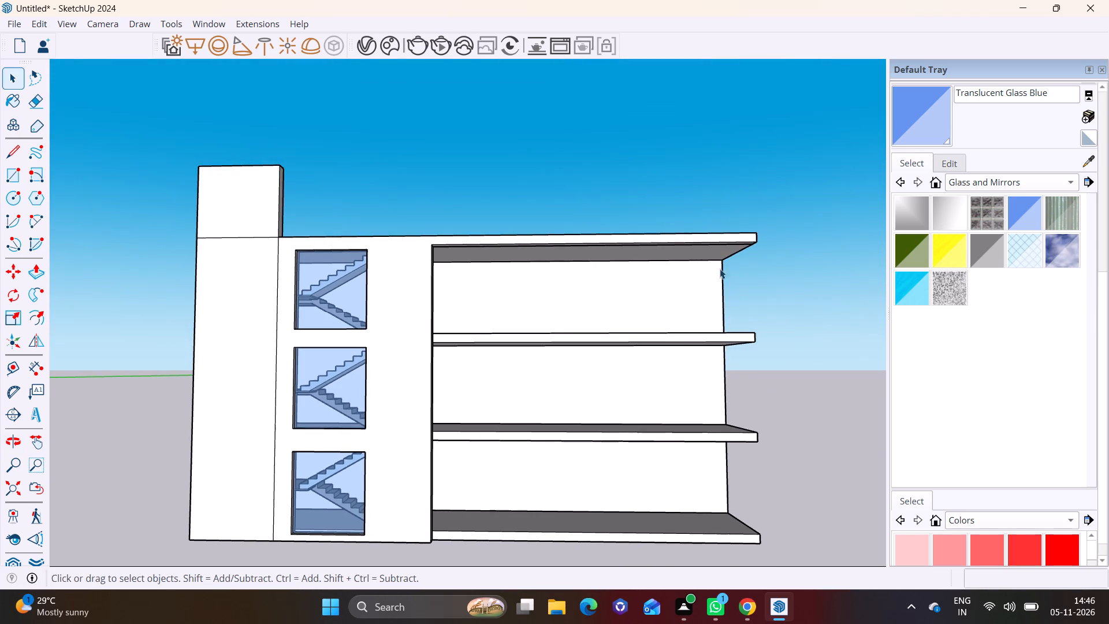
Push/Pull the narrow underside strip along the roof slab's front edge downward about 9 3/4".
shift+middle_drag(704, 199, 653, 220)
scroll(665, 189, up, 3)
middle_drag(697, 198, 683, 147)
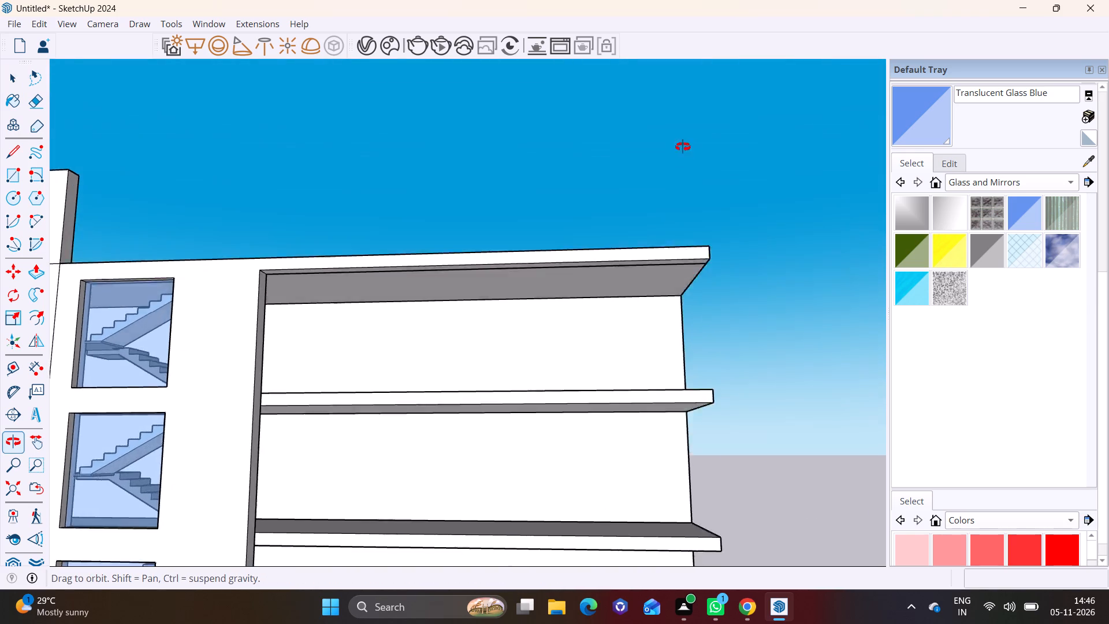
middle_drag(683, 147, 693, 112)
scroll(664, 173, up, 2)
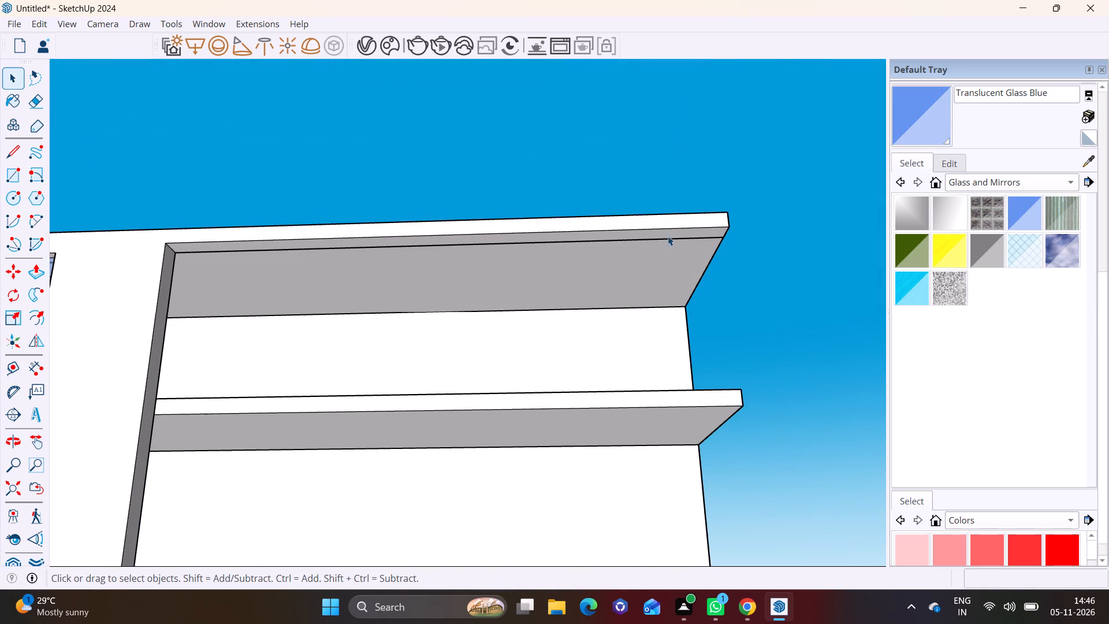
click(668, 233)
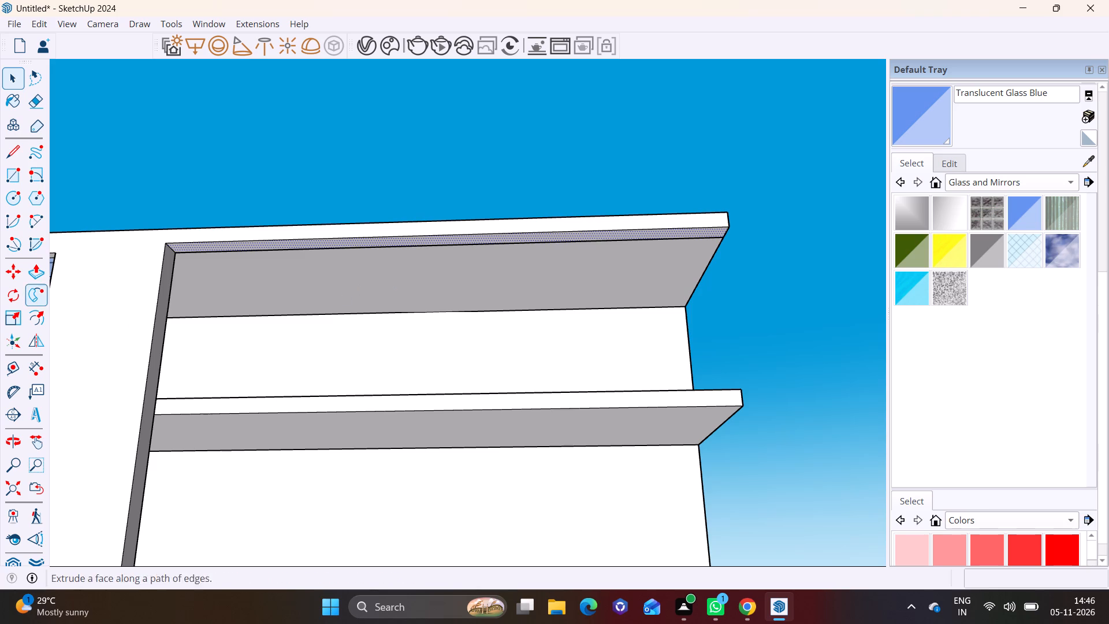
click(32, 269)
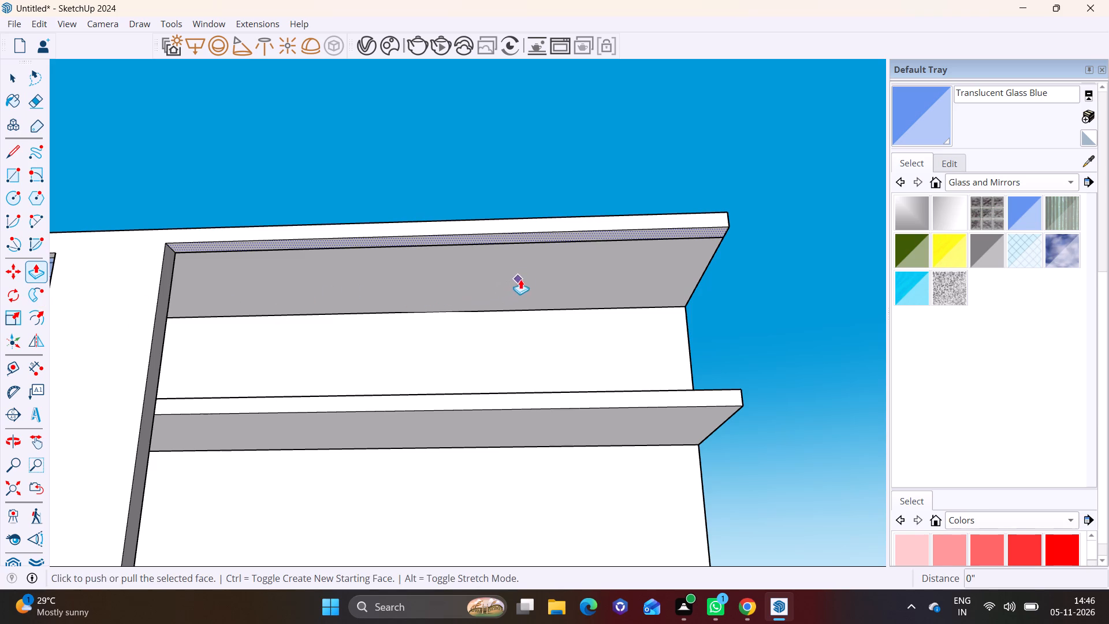
click(548, 236)
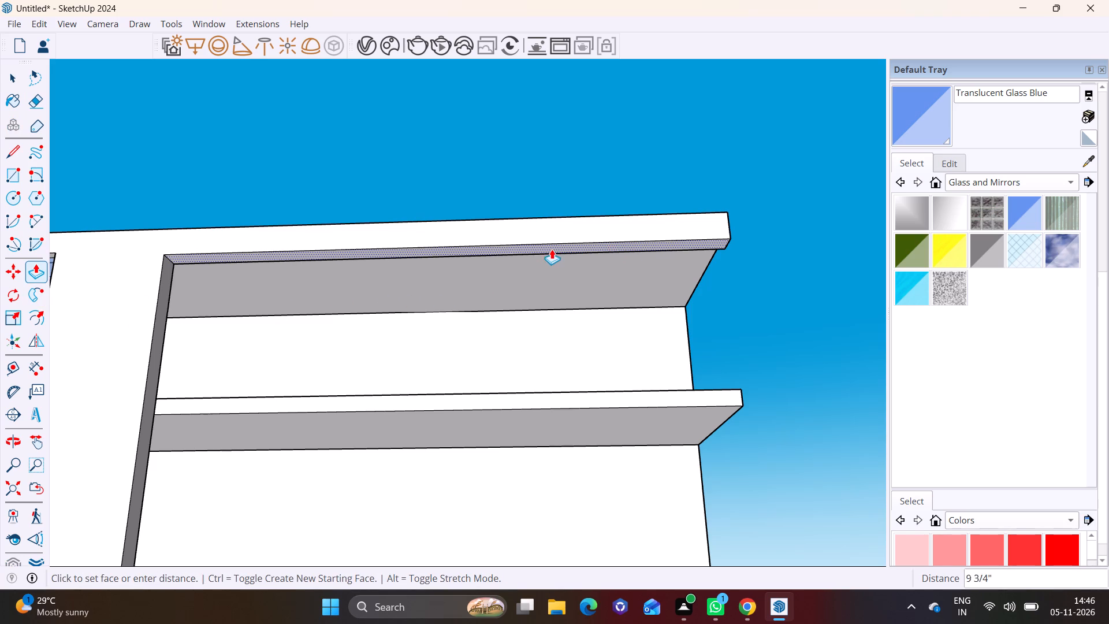
click(552, 249)
key(Escape)
scroll(331, 321, down, 1)
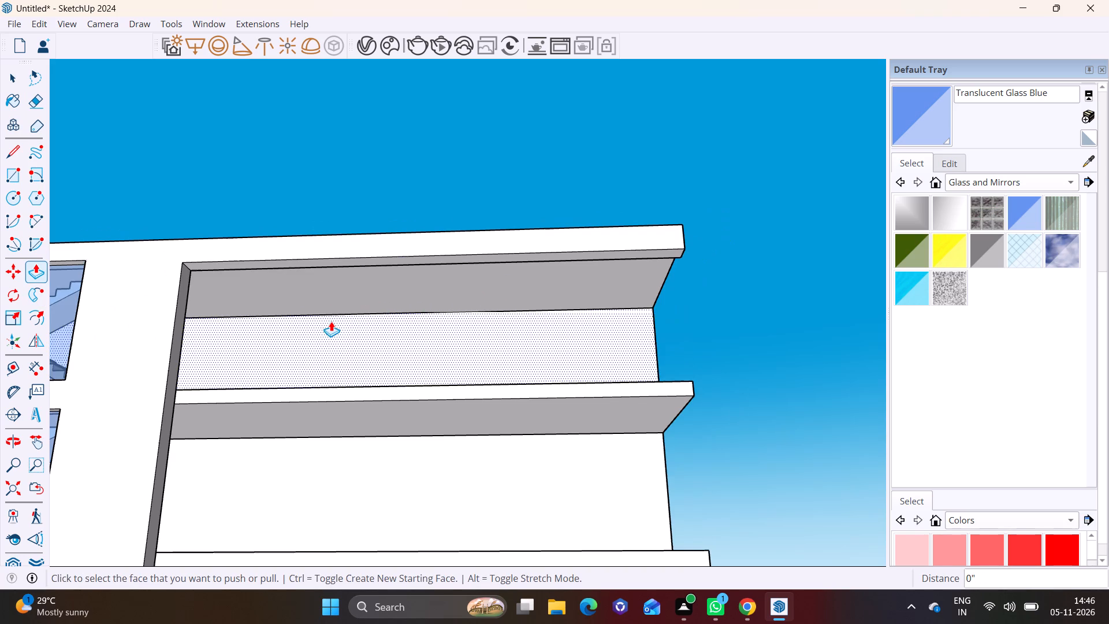
Draw a rectangle about 23' 6 13/16" by 1' on the front edge of the slab below the roof, starting from its free outer corner.
click(9, 173)
shift+middle_drag(377, 285, 460, 320)
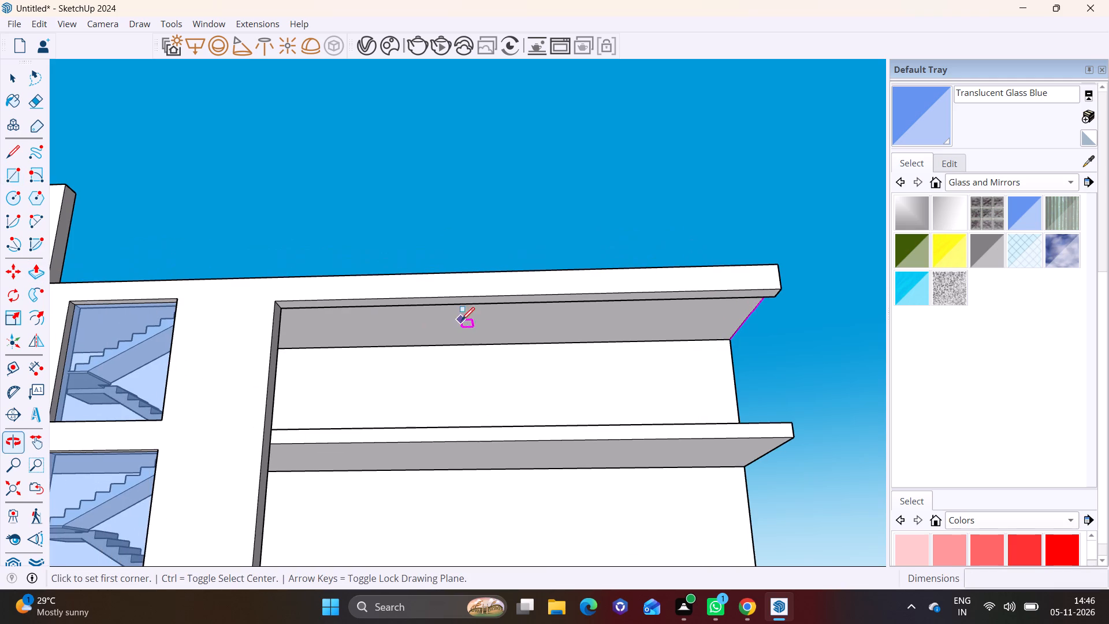
click(794, 425)
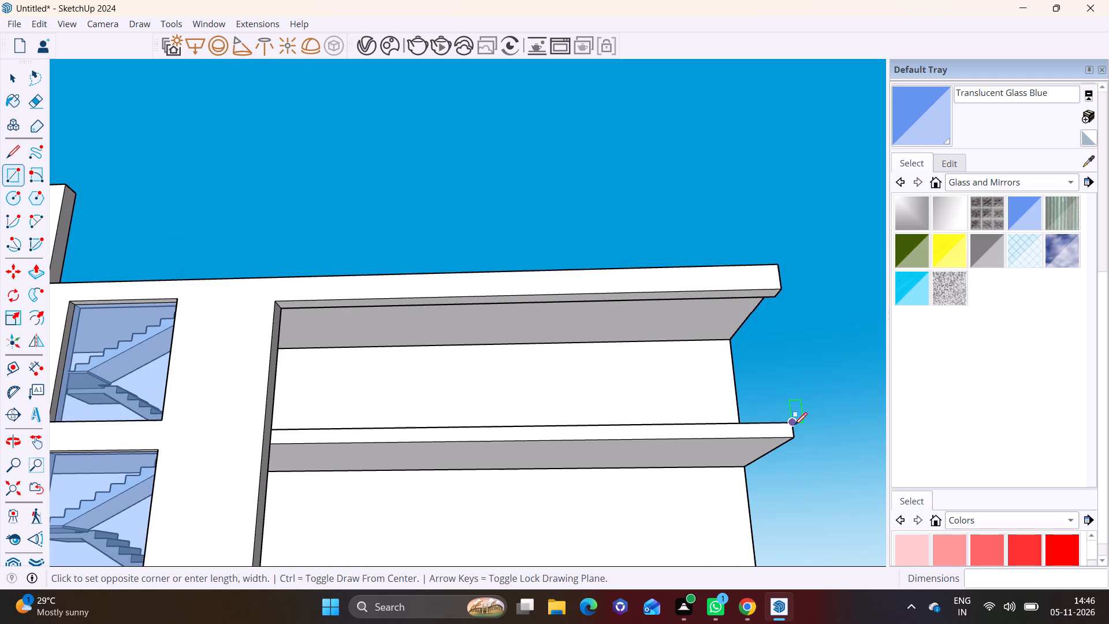
click(445, 444)
Push/Pull the new rectangle on that slab's front edge outward about 1' 6 1/2".
key(space)
click(491, 433)
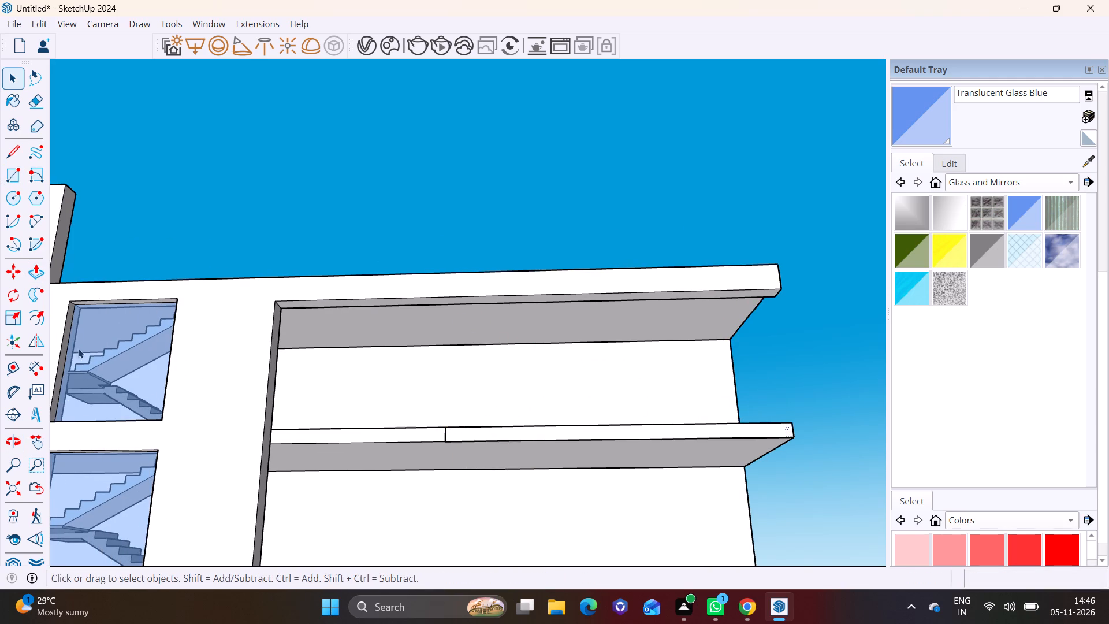
click(29, 283)
middle_drag(666, 459, 310, 538)
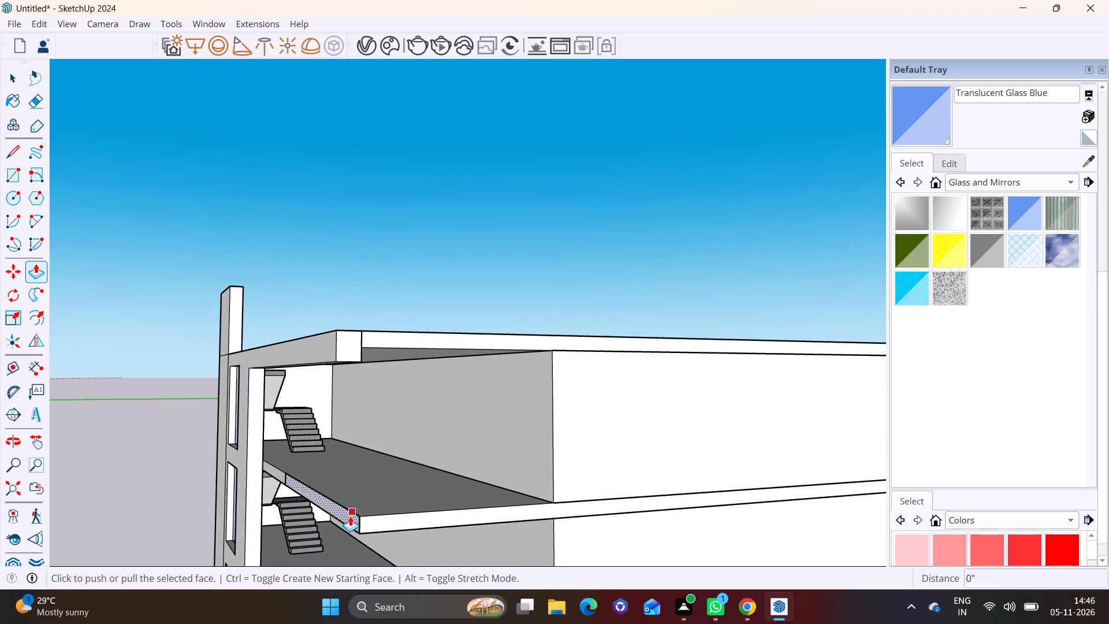
click(350, 516)
click(318, 363)
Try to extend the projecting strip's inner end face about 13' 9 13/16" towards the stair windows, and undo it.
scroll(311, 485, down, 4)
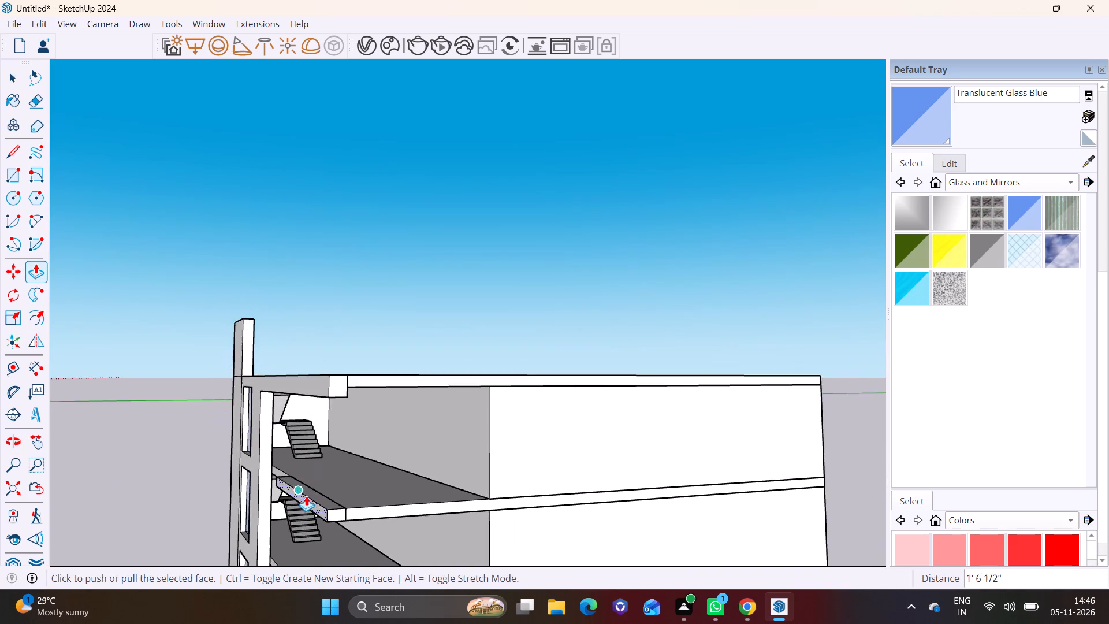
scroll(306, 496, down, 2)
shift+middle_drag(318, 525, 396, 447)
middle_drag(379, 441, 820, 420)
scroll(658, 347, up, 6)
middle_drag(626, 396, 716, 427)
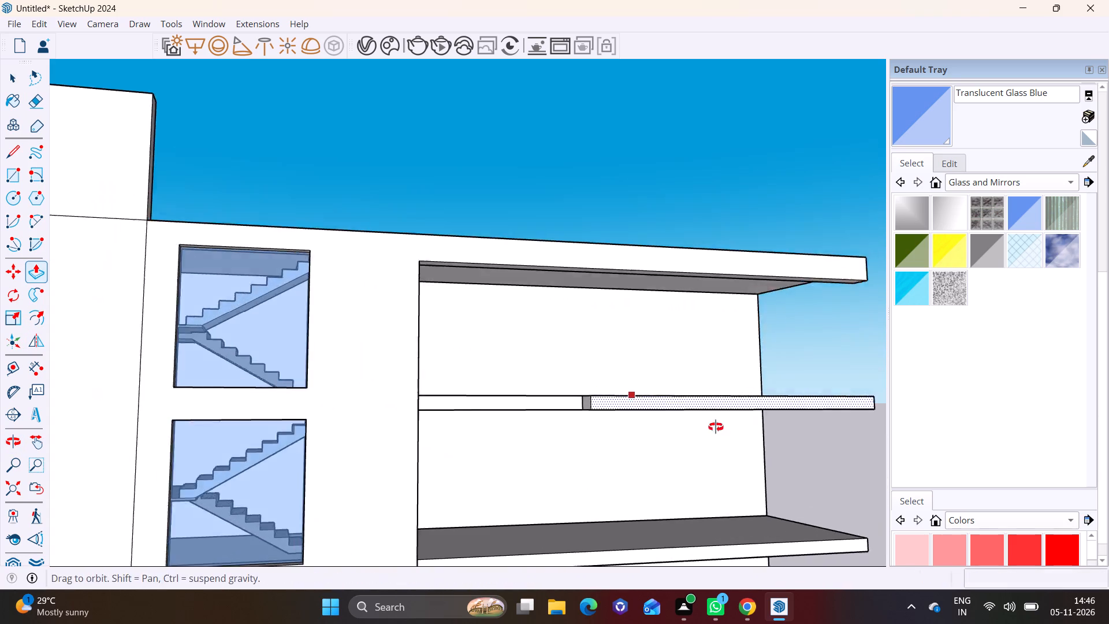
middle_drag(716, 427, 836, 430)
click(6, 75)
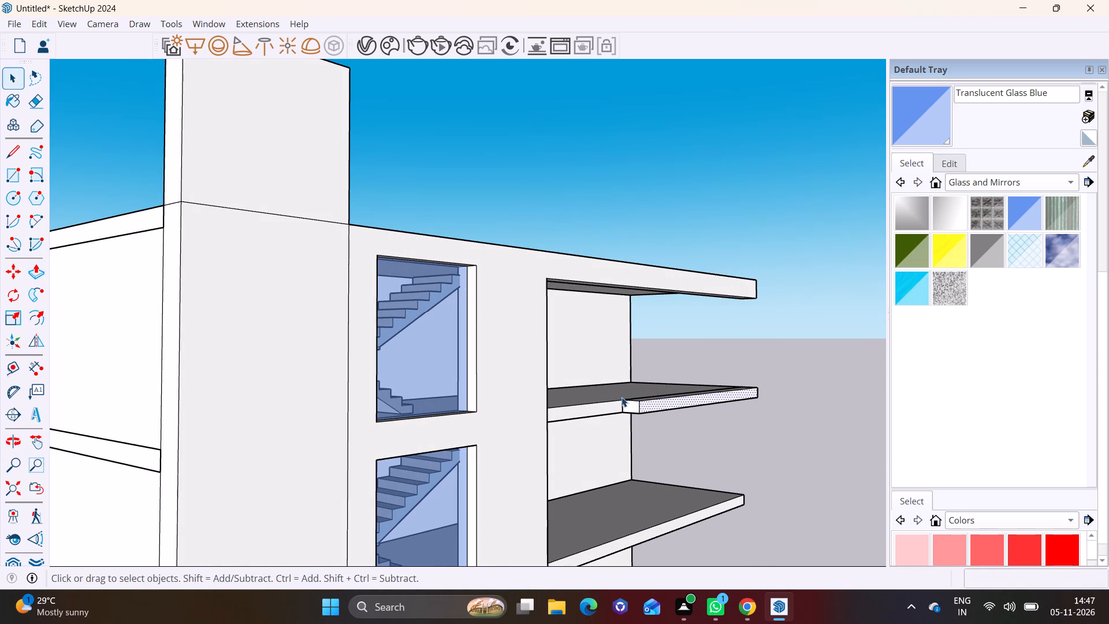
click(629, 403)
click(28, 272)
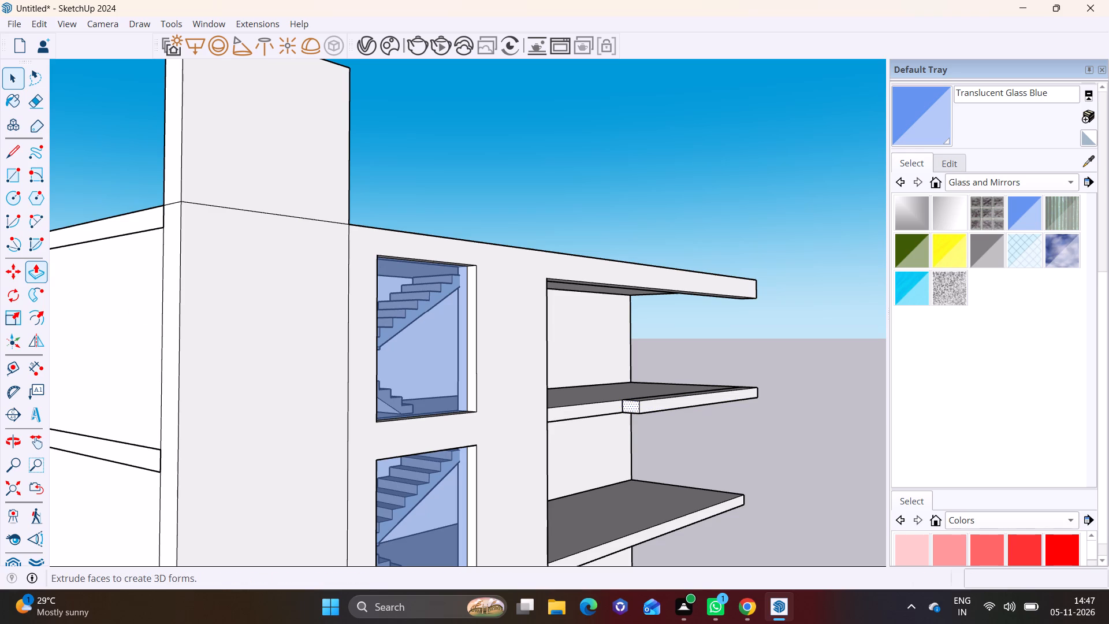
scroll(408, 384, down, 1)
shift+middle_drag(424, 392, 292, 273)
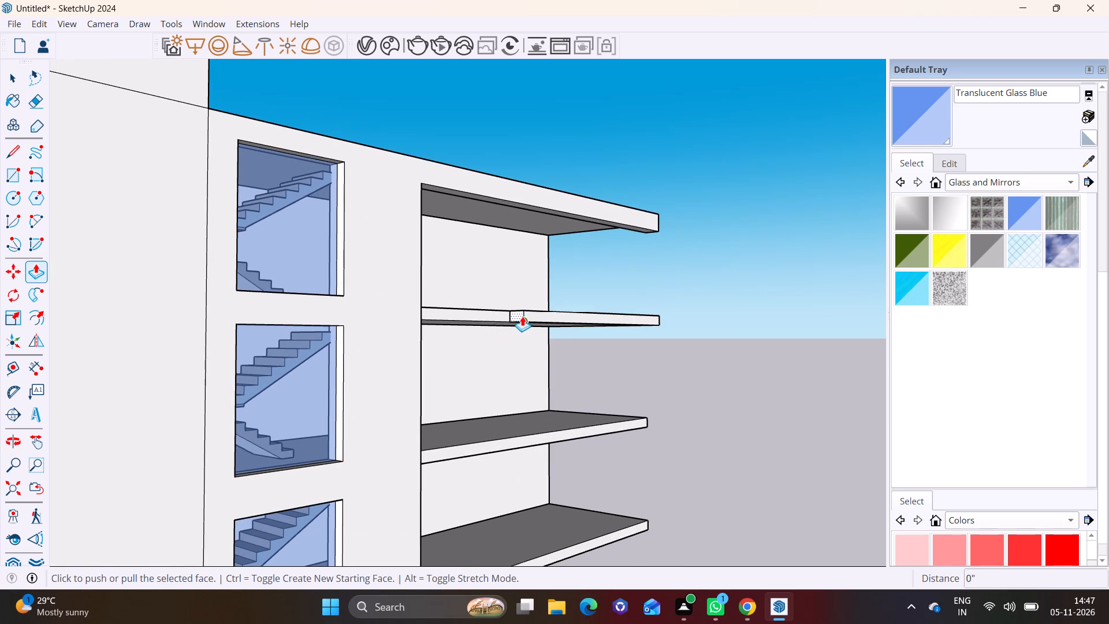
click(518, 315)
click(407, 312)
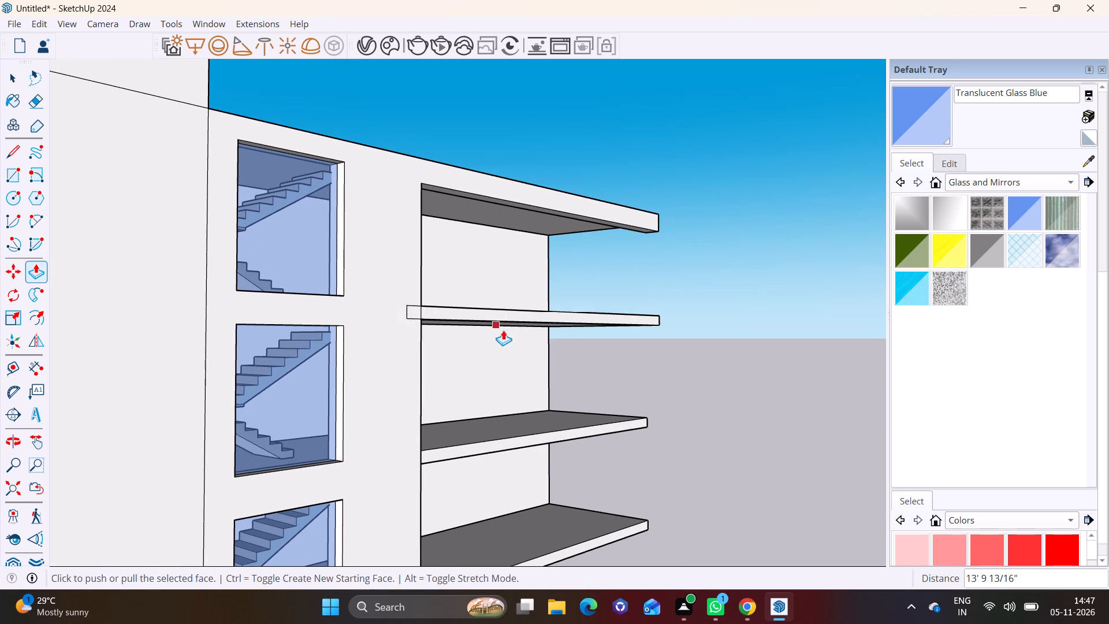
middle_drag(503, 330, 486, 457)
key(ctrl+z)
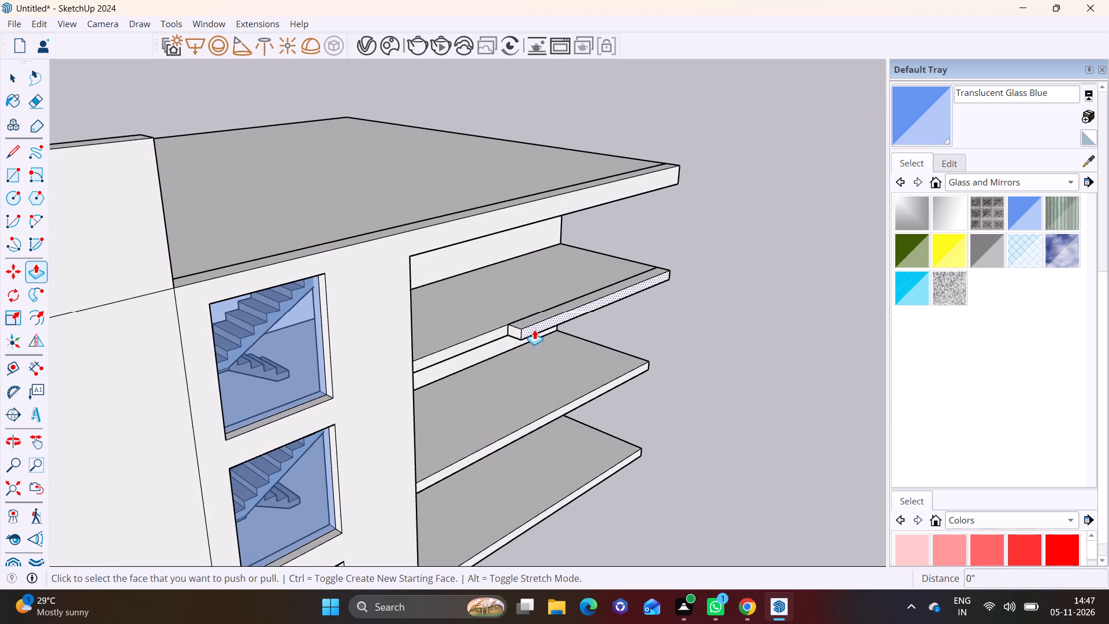
Push/Pull the front face of the projecting strip farther outward by about 1' 9 13/16".
key(space)
click(536, 325)
click(536, 328)
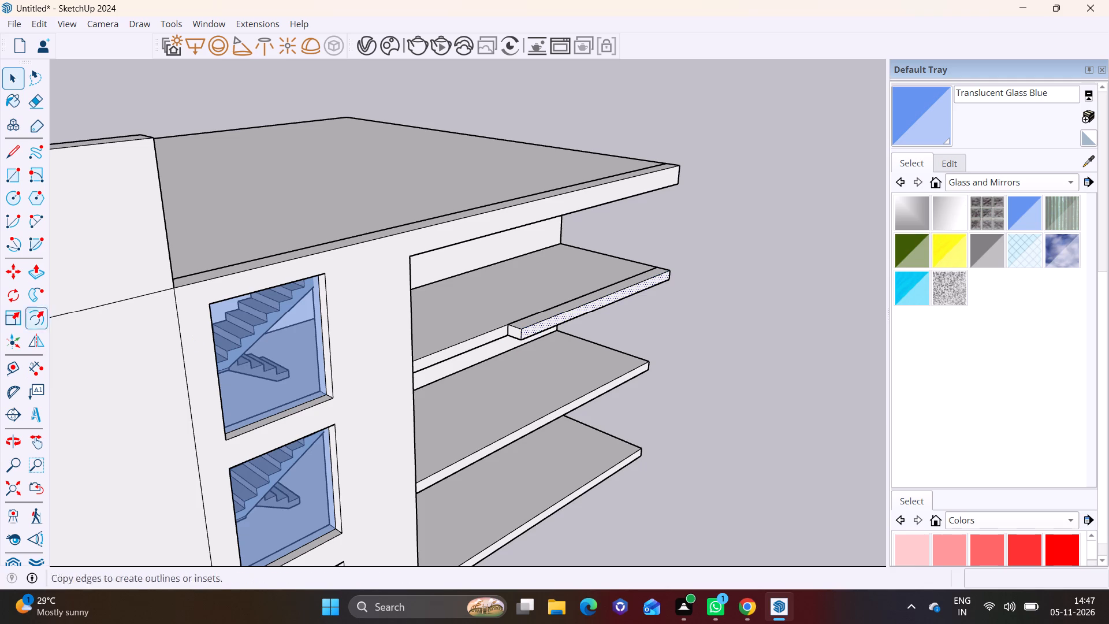
click(38, 270)
click(542, 328)
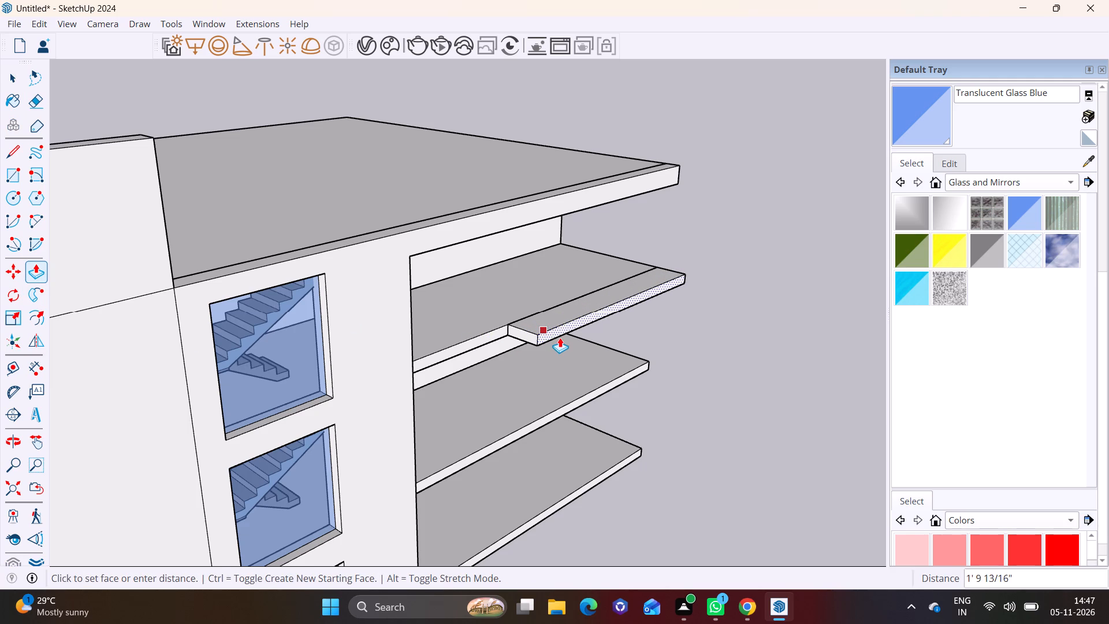
click(560, 337)
Extend the projecting strip's inner end face about 14' 3 1/16", past the edge of the stair-window wall.
key(space)
click(529, 337)
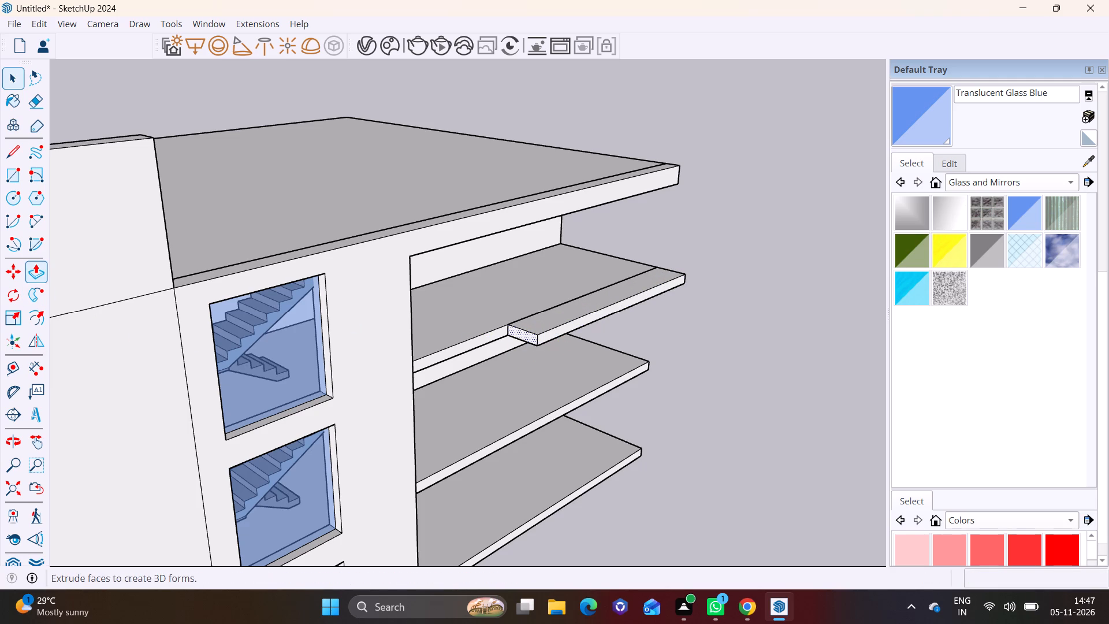
click(36, 277)
click(524, 332)
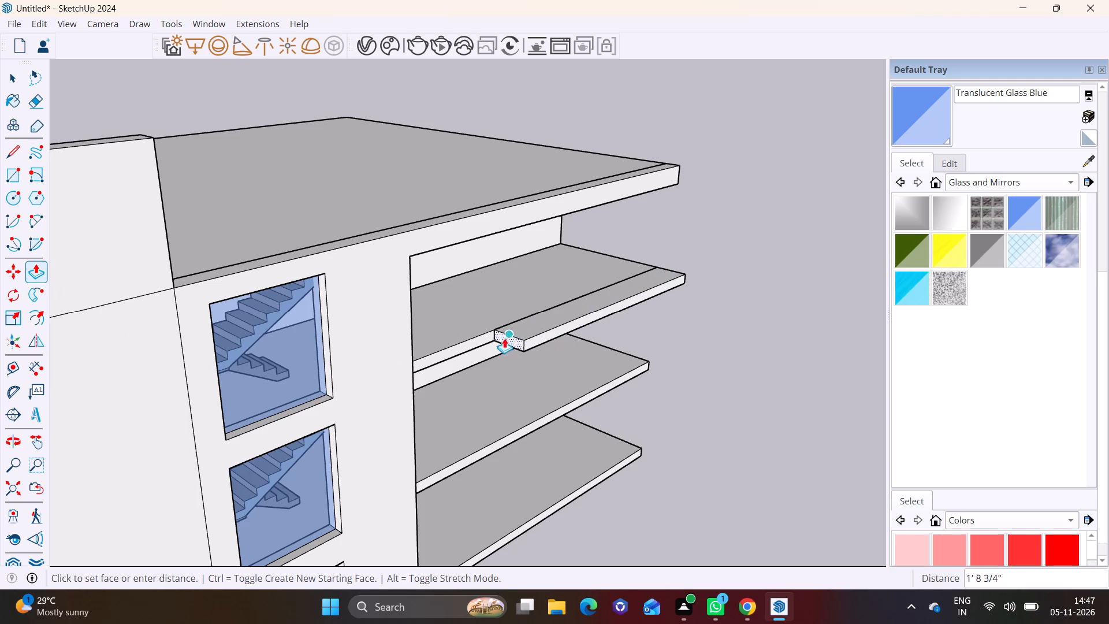
click(388, 362)
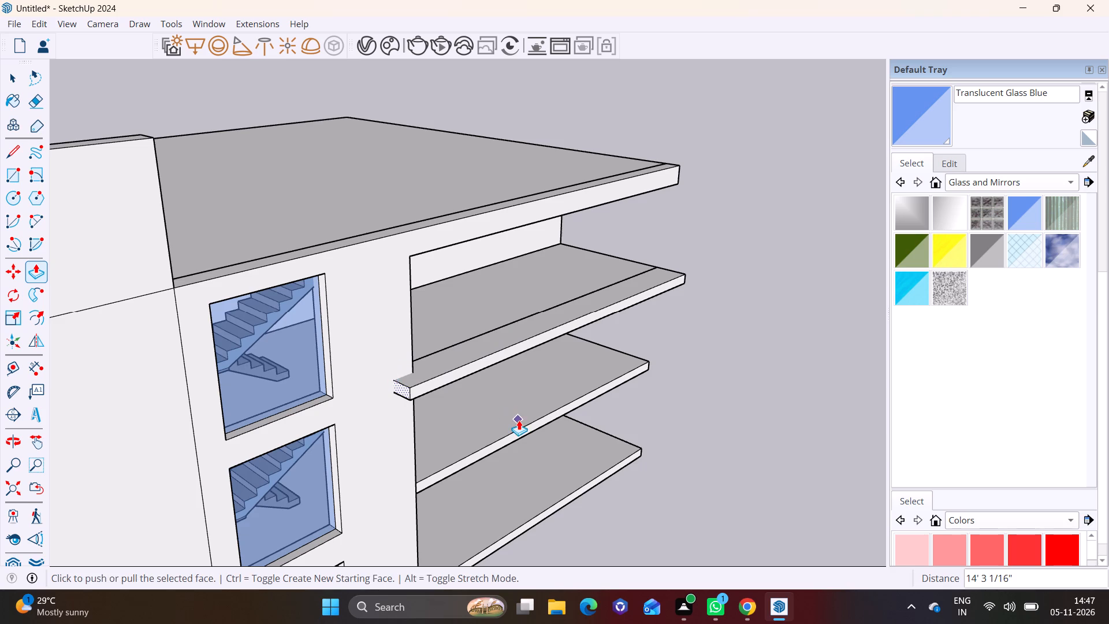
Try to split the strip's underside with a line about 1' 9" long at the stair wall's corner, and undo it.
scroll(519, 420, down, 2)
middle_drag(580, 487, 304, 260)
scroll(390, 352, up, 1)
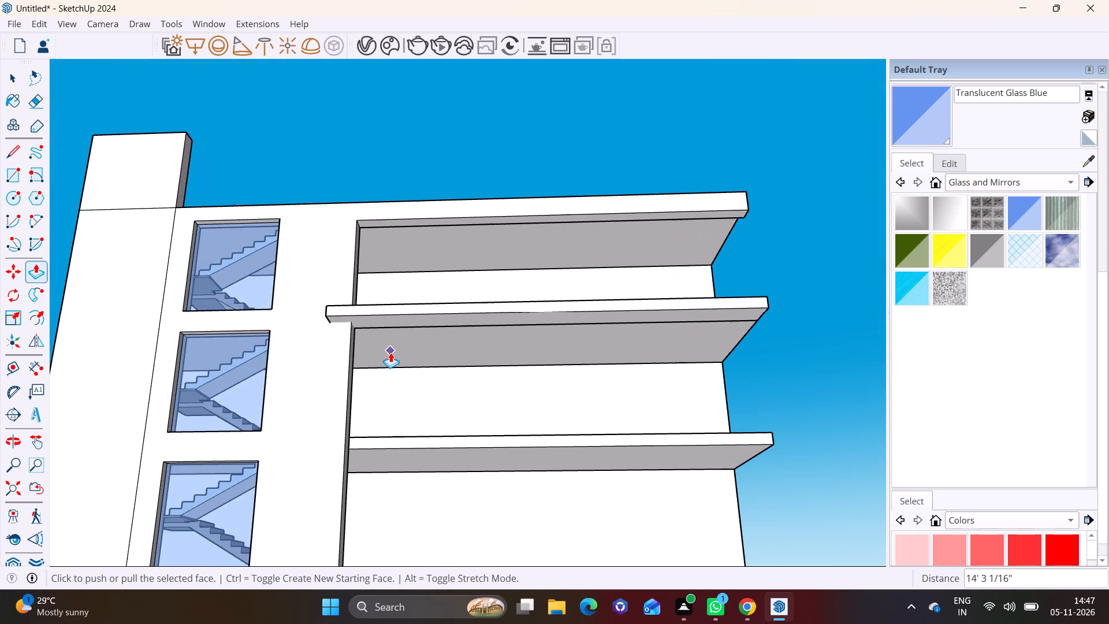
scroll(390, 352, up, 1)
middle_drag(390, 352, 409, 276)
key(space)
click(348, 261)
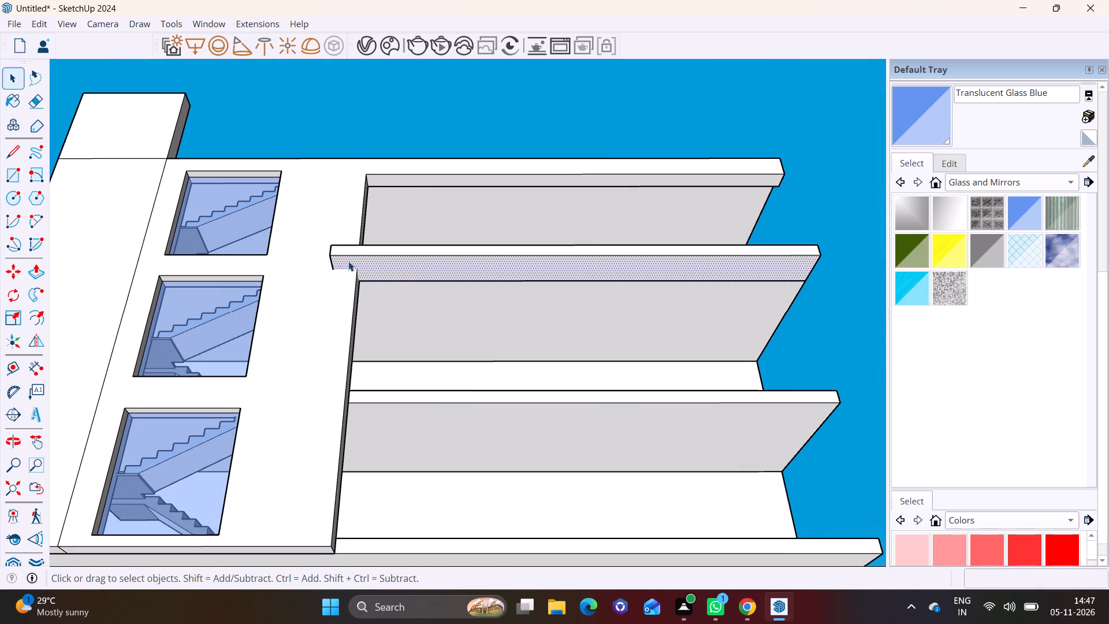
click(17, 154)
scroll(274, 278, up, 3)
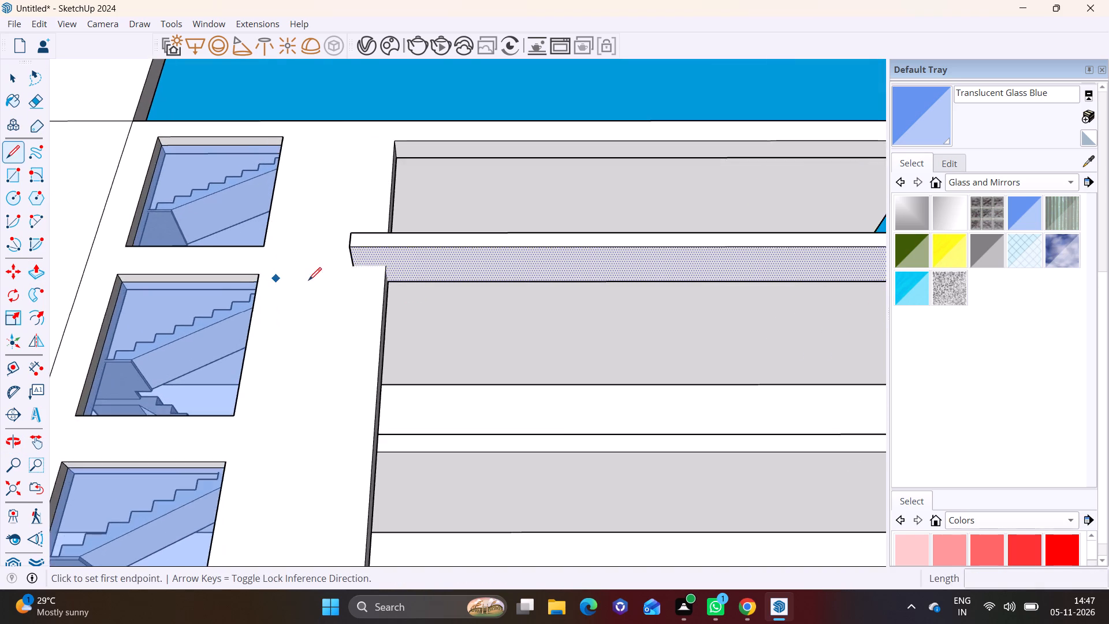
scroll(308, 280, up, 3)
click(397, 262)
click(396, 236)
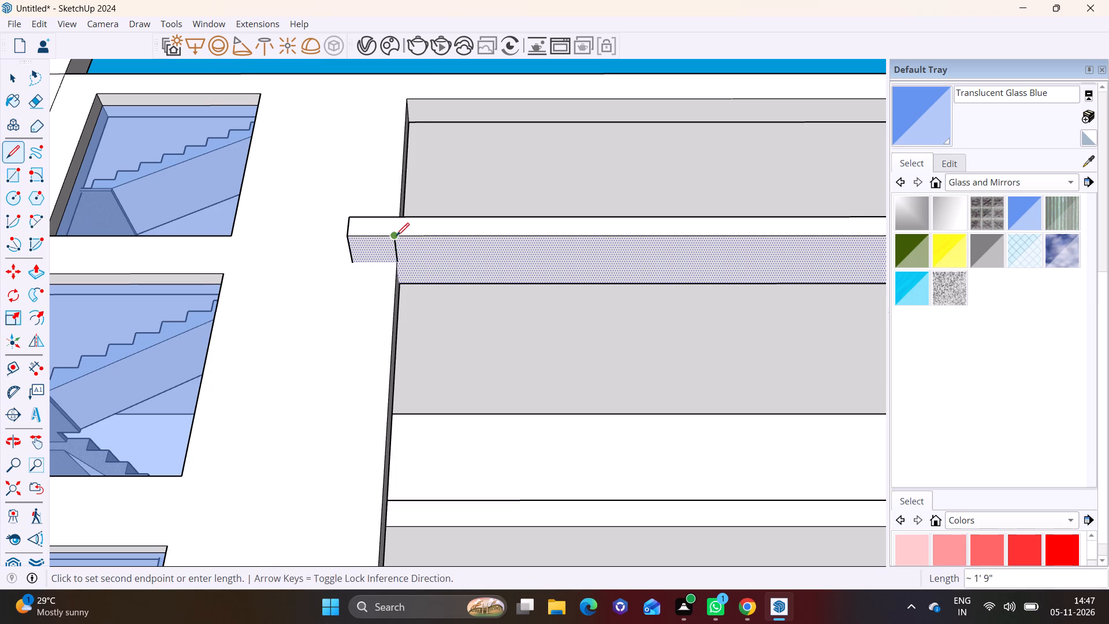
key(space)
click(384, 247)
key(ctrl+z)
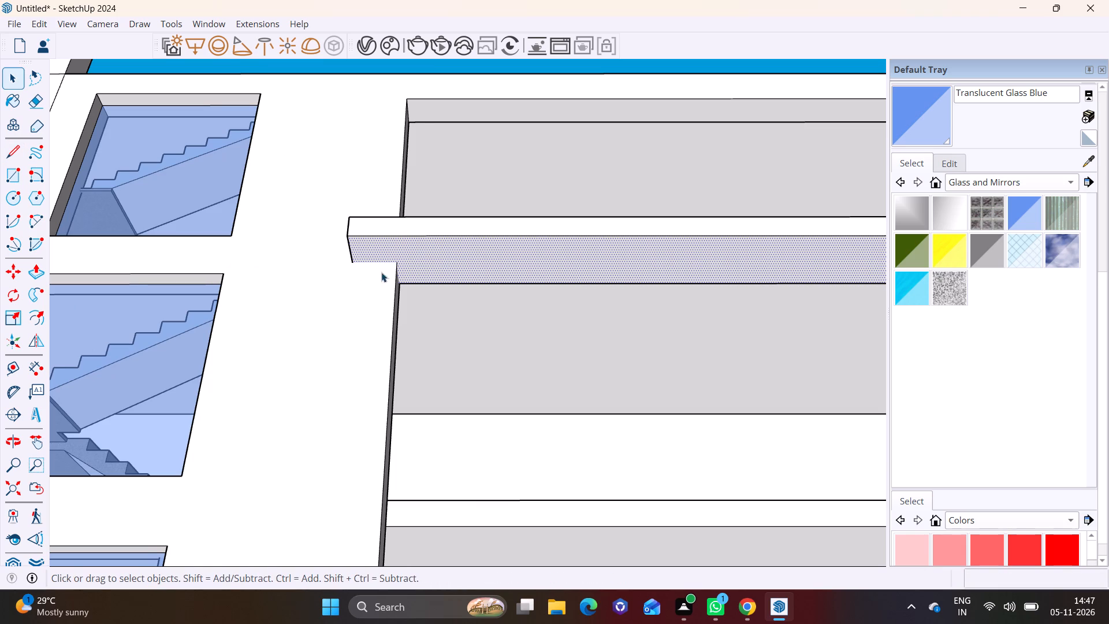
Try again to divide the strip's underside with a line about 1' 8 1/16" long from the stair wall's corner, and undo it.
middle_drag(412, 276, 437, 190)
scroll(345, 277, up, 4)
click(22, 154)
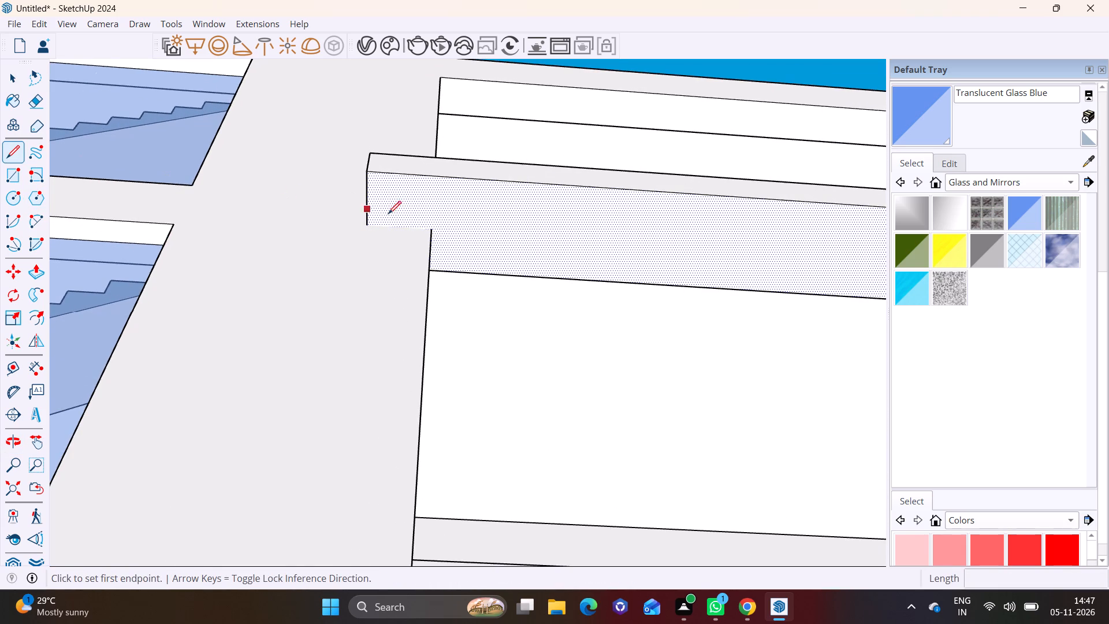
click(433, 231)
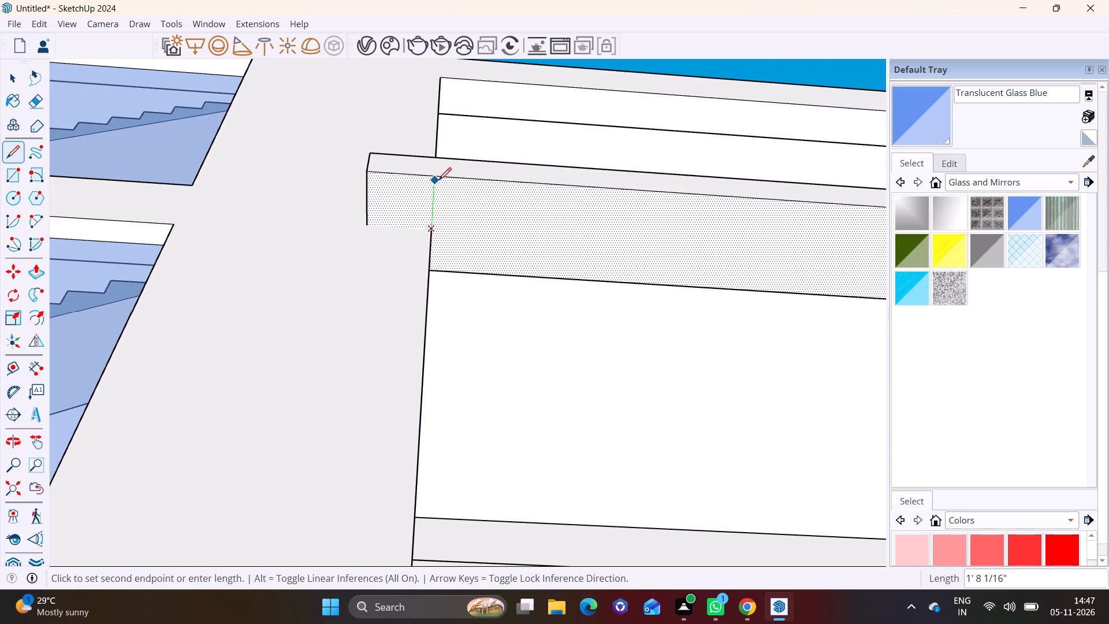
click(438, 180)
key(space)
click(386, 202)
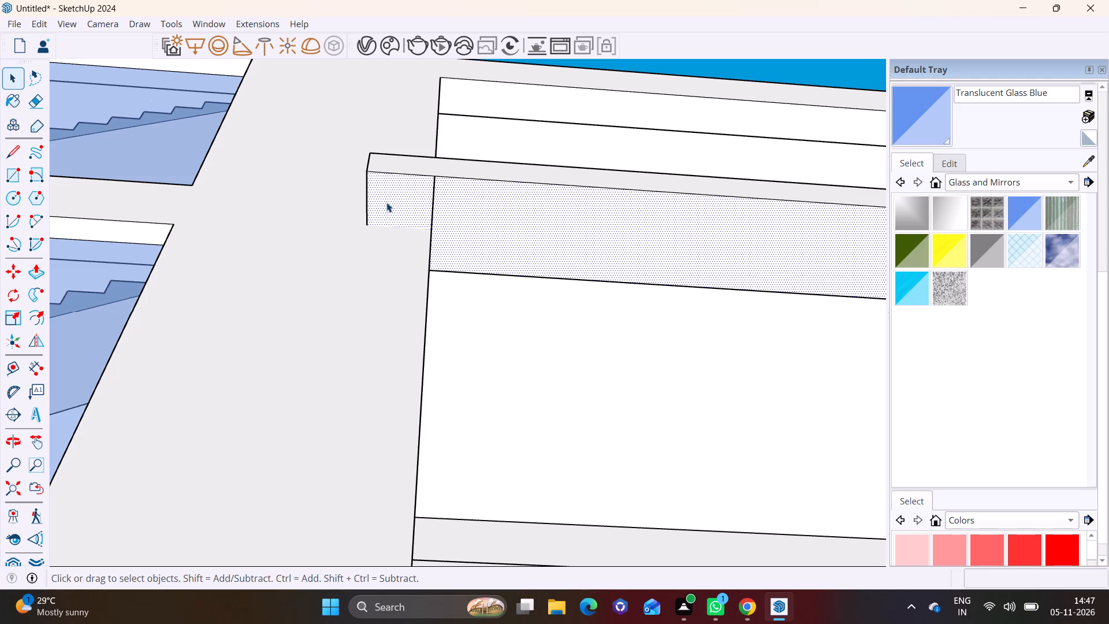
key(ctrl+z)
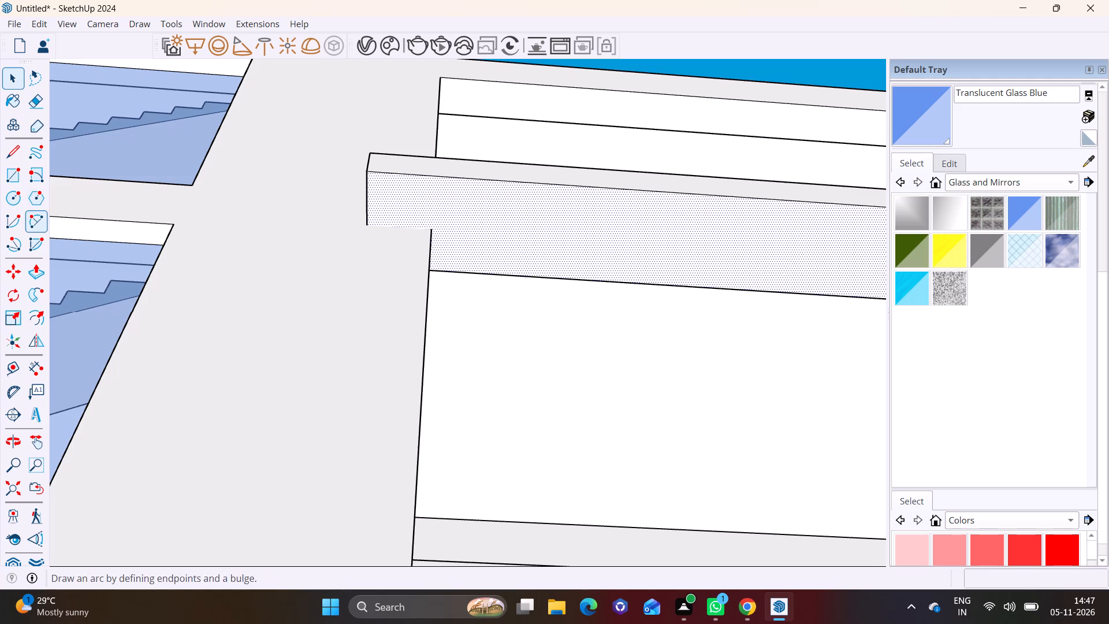
Draw a rectangle about 1' 11 1/8" by 1' 9 1/16" on the strip's underside, covering the end that overlaps the stair wall.
click(37, 177)
click(18, 177)
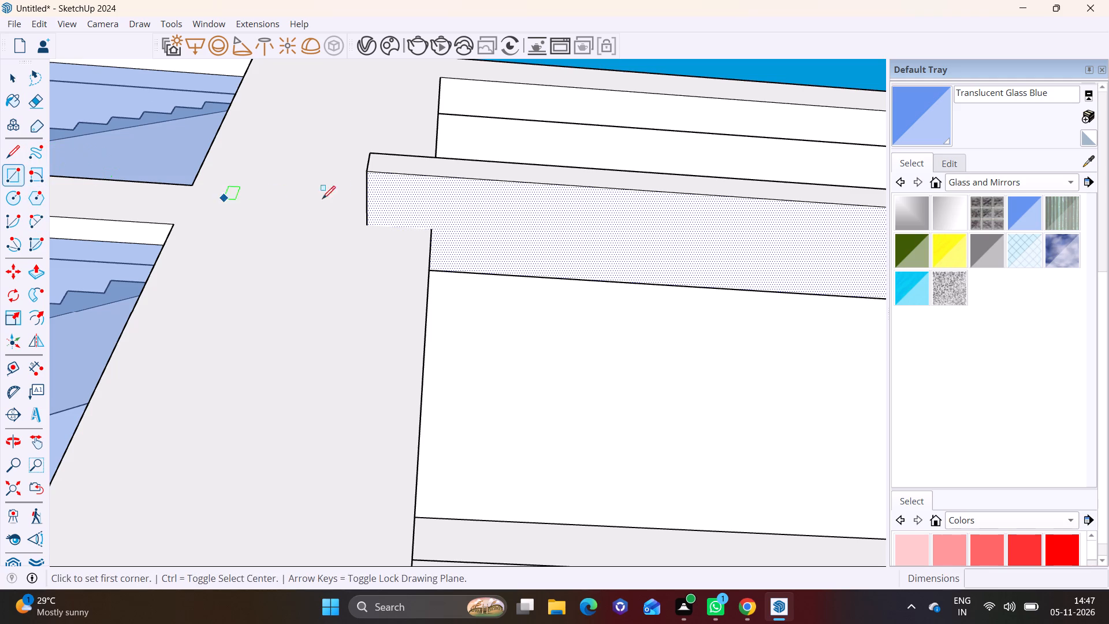
click(371, 173)
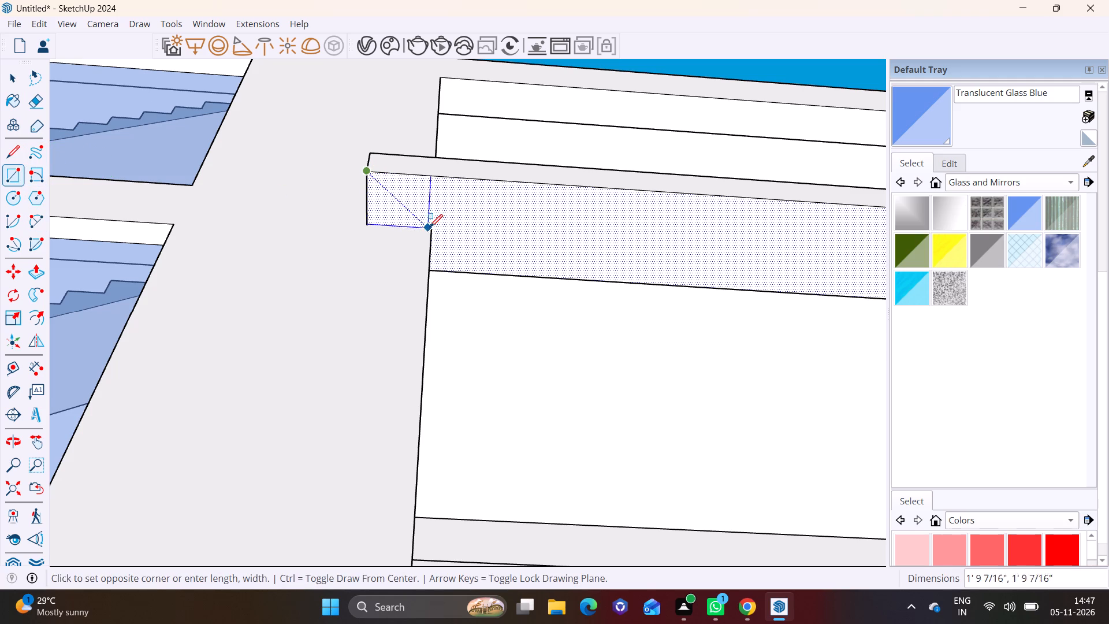
click(433, 228)
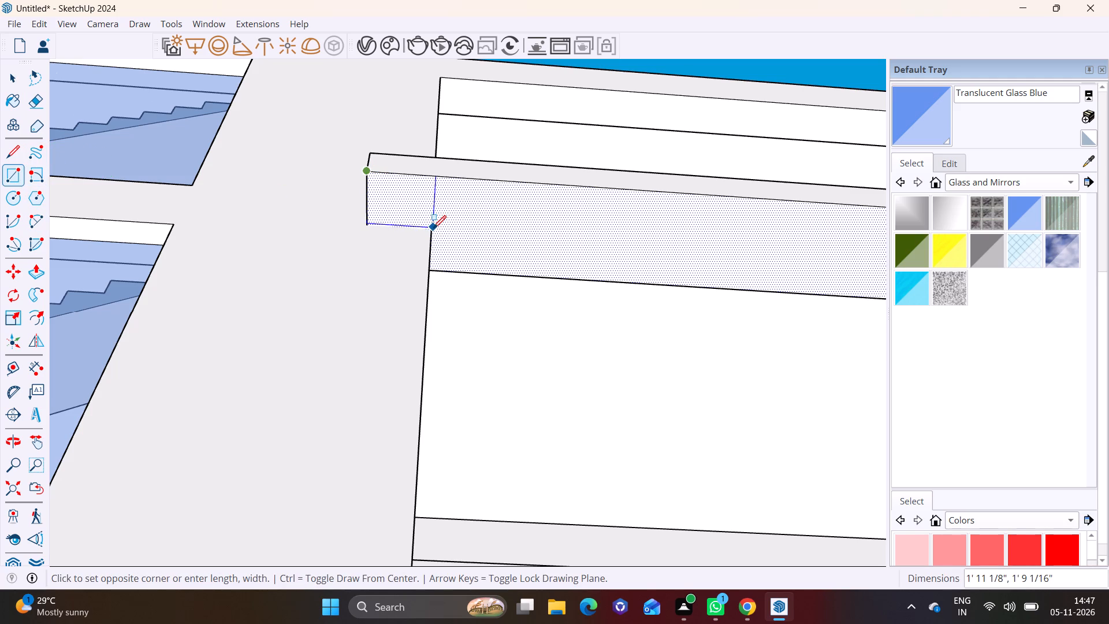
Push/Pull the small rectangle on the strip's underside down 11' to form a vertical leg beside the stair wall.
key(space)
click(406, 203)
click(42, 268)
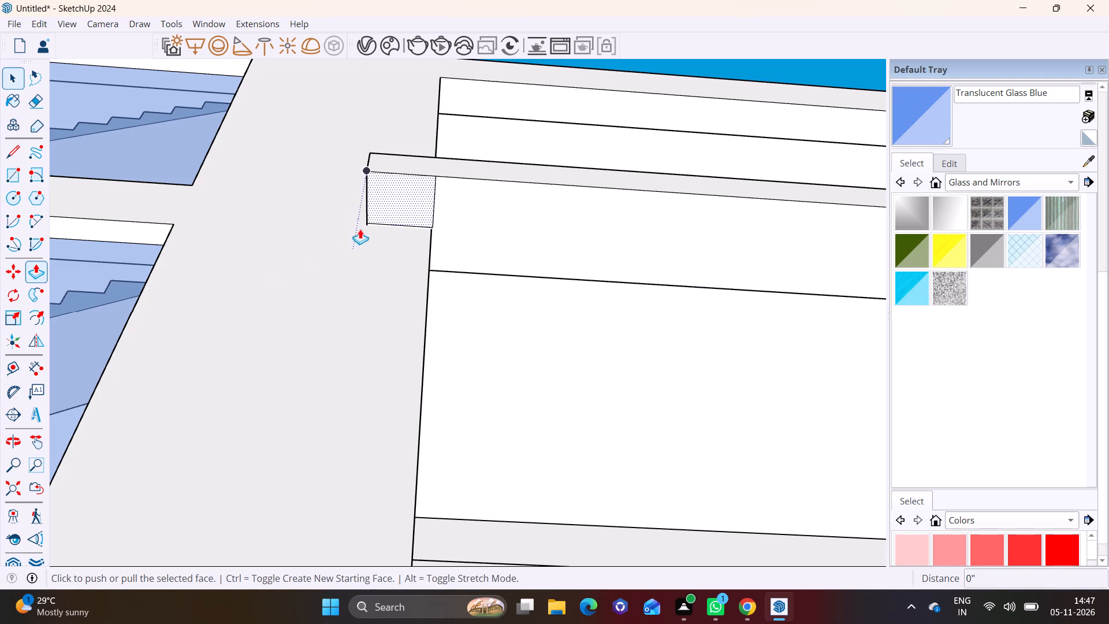
click(405, 198)
scroll(390, 373, down, 8)
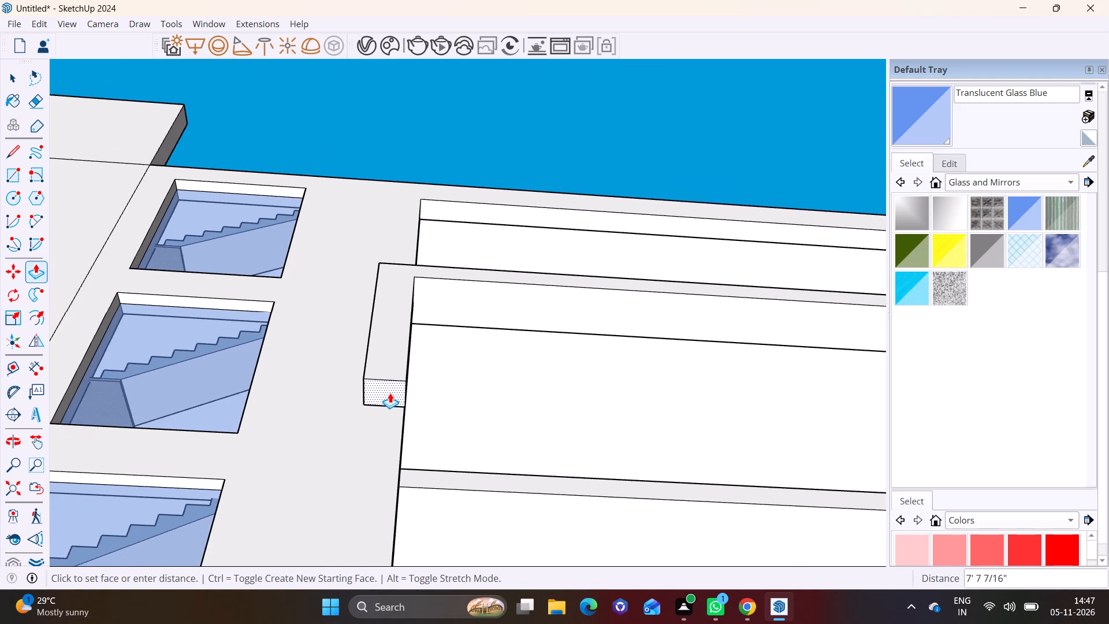
scroll(388, 402, down, 2)
click(425, 473)
Draw a line across the leg's inner side face near its bottom, marking off a small end face.
scroll(426, 422, down, 2)
middle_drag(432, 393, 384, 517)
scroll(422, 471, up, 6)
shift+middle_drag(396, 457, 398, 388)
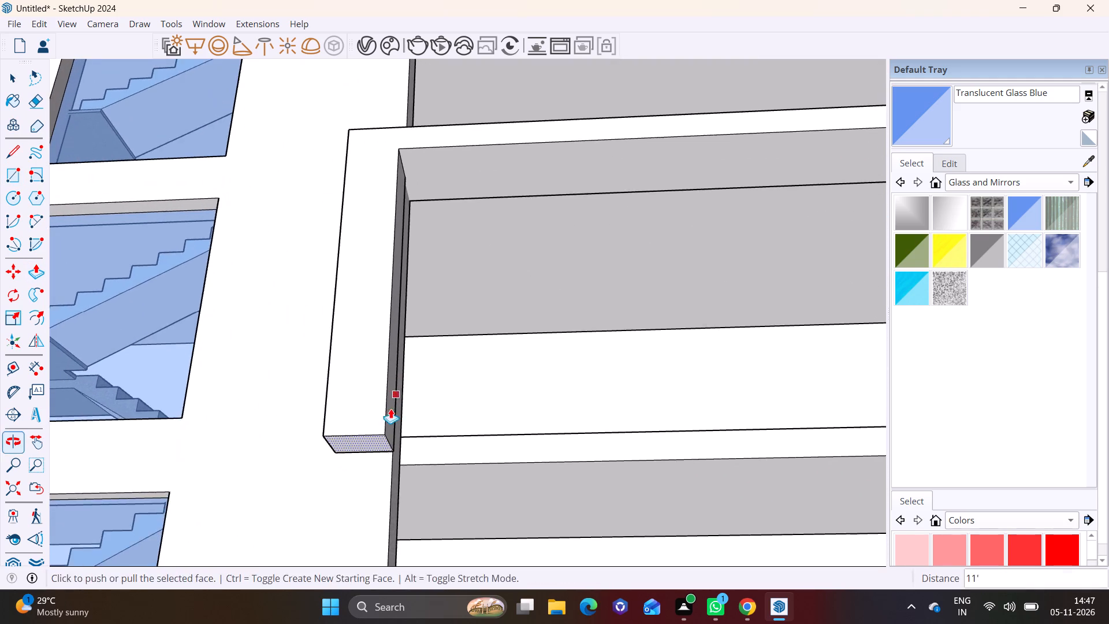
middle_drag(386, 417, 358, 539)
middle_drag(412, 456, 329, 488)
scroll(352, 459, up, 2)
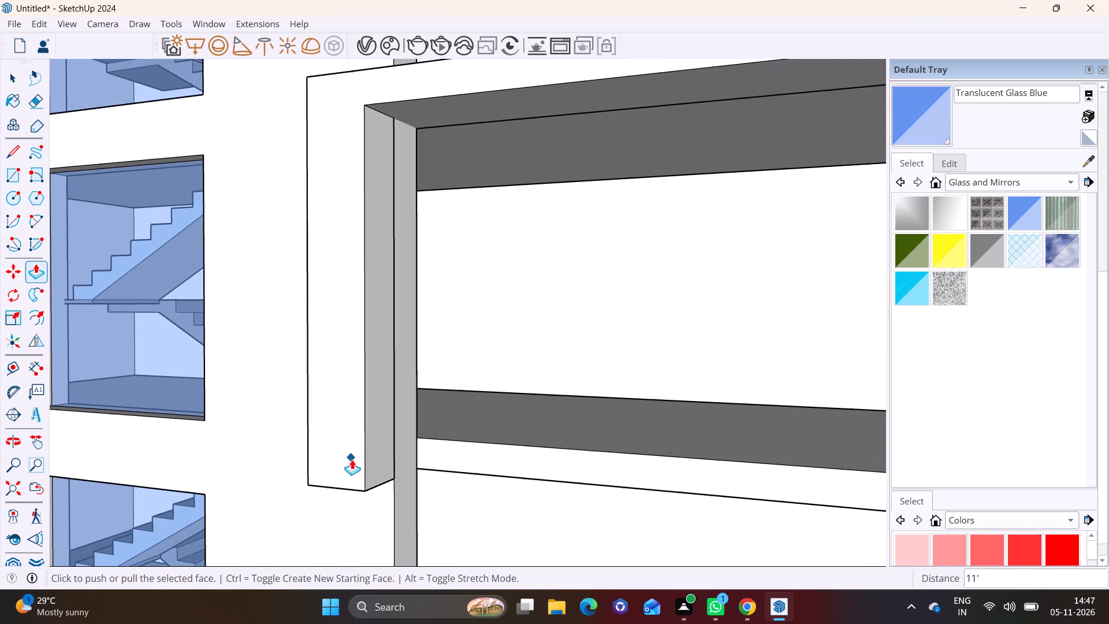
scroll(352, 459, up, 2)
middle_drag(386, 448, 270, 439)
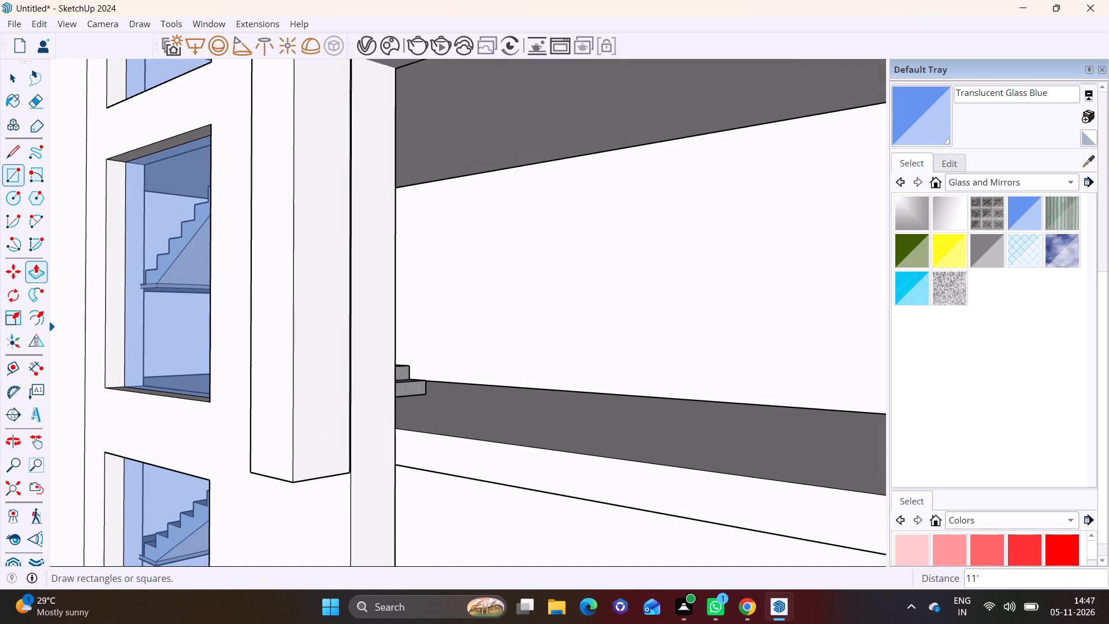
click(18, 154)
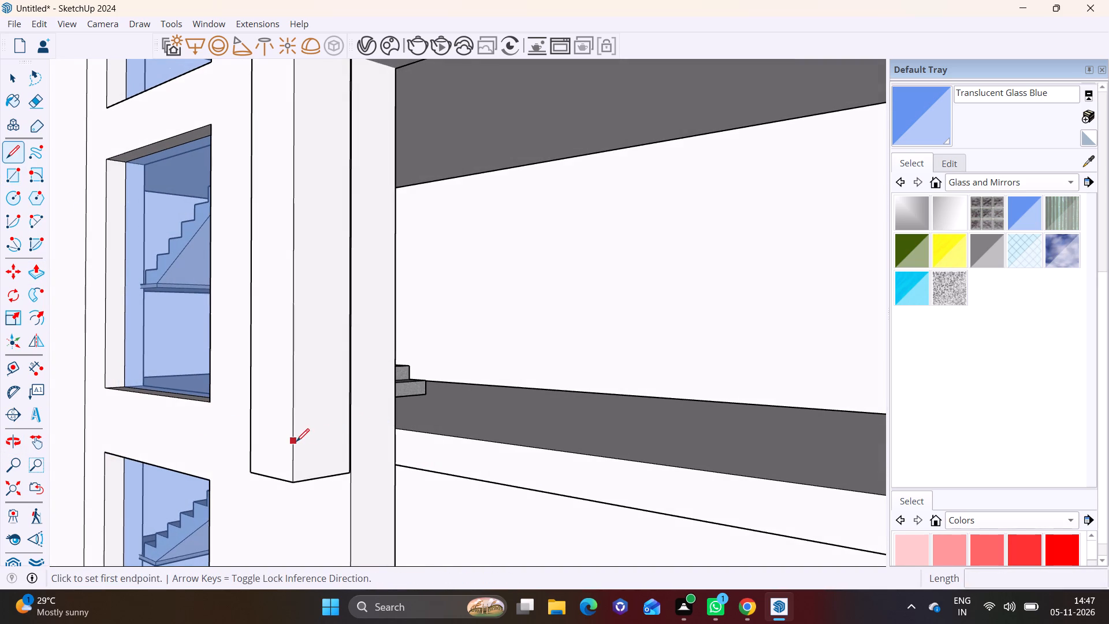
click(296, 441)
click(351, 434)
Extrude the small face at the leg's foot along the lower slab's front to the slab's far end as a bottom band.
key(space)
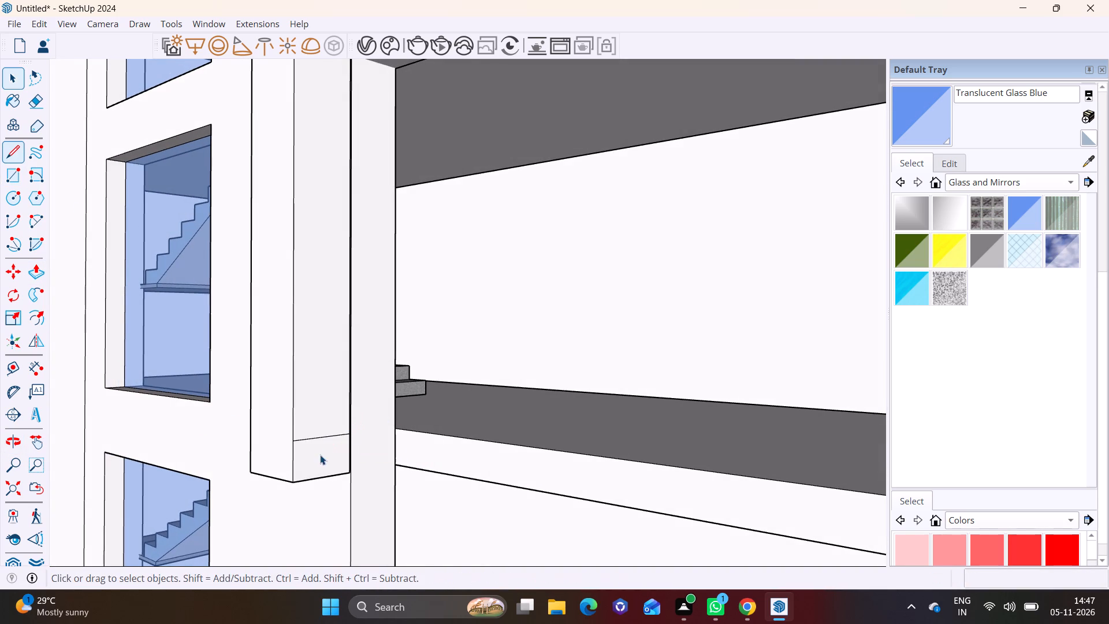
click(320, 455)
click(38, 270)
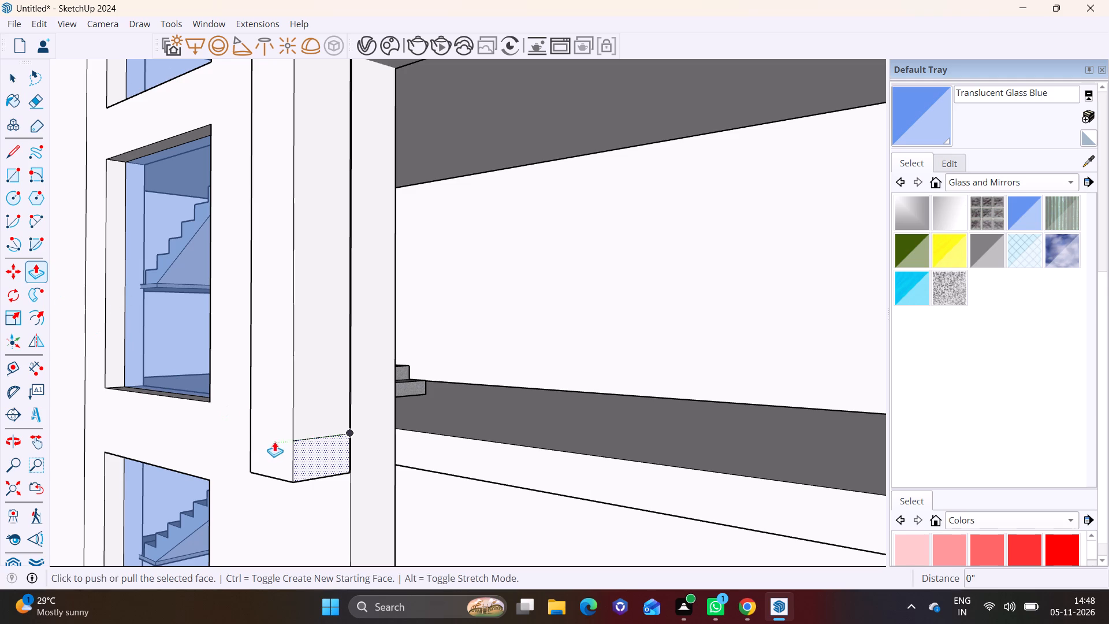
click(308, 452)
scroll(504, 452, down, 11)
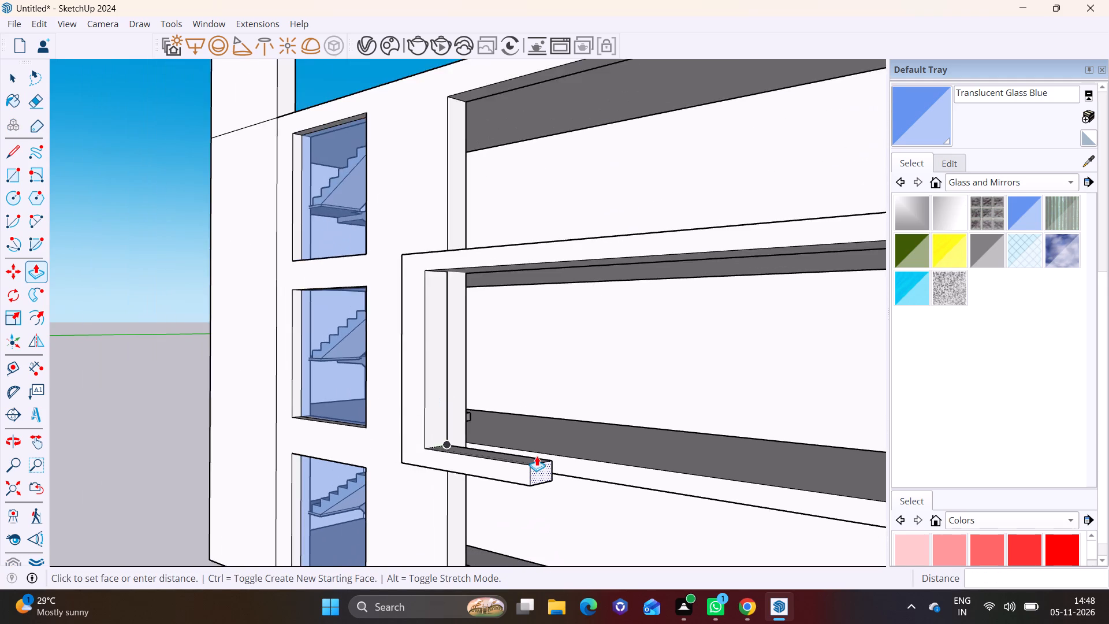
scroll(537, 456, down, 1)
shift+middle_drag(721, 482, 380, 417)
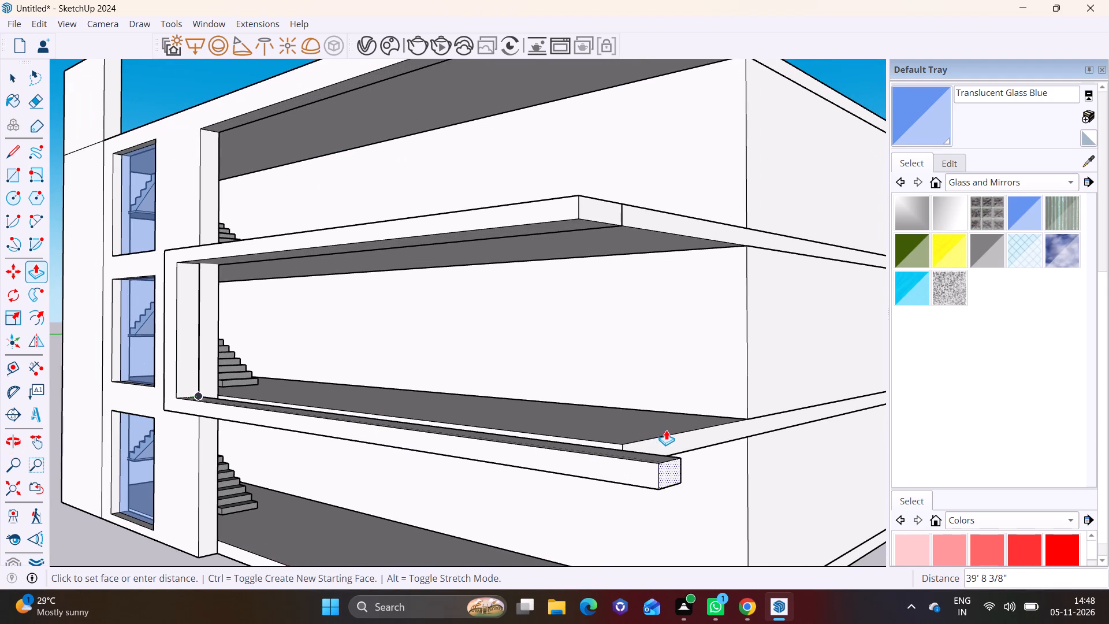
click(651, 437)
scroll(494, 462, down, 3)
middle_drag(399, 443, 240, 486)
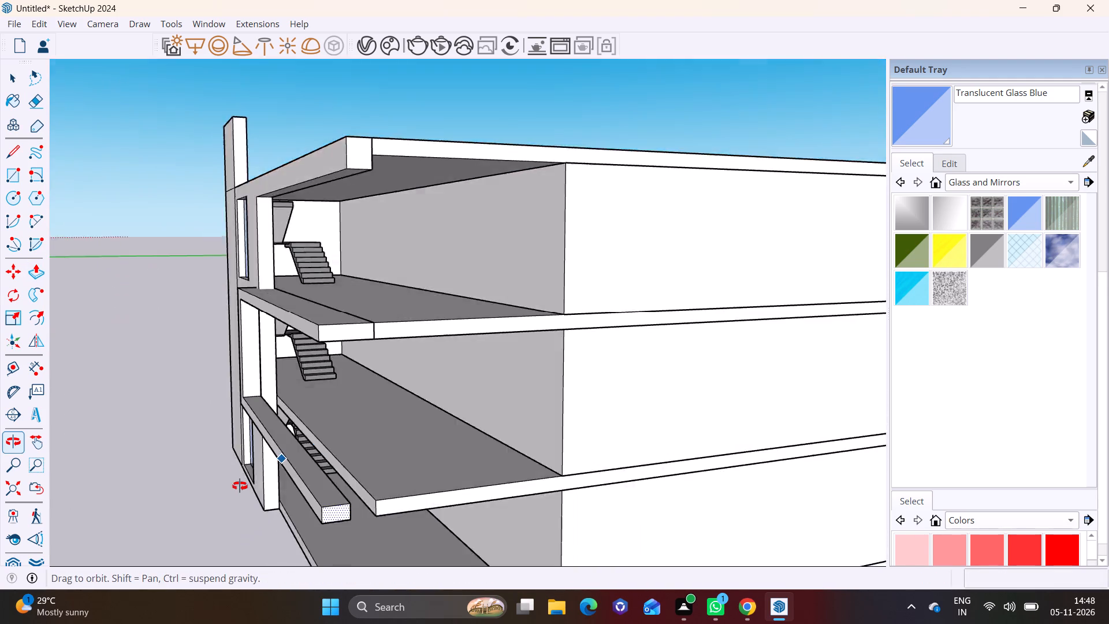
middle_drag(240, 486, 660, 388)
key(space)
click(826, 458)
Widen the vertical leg toward the stair windows by pulling its outer side face about 3' 1 1/2".
scroll(555, 413, down, 2)
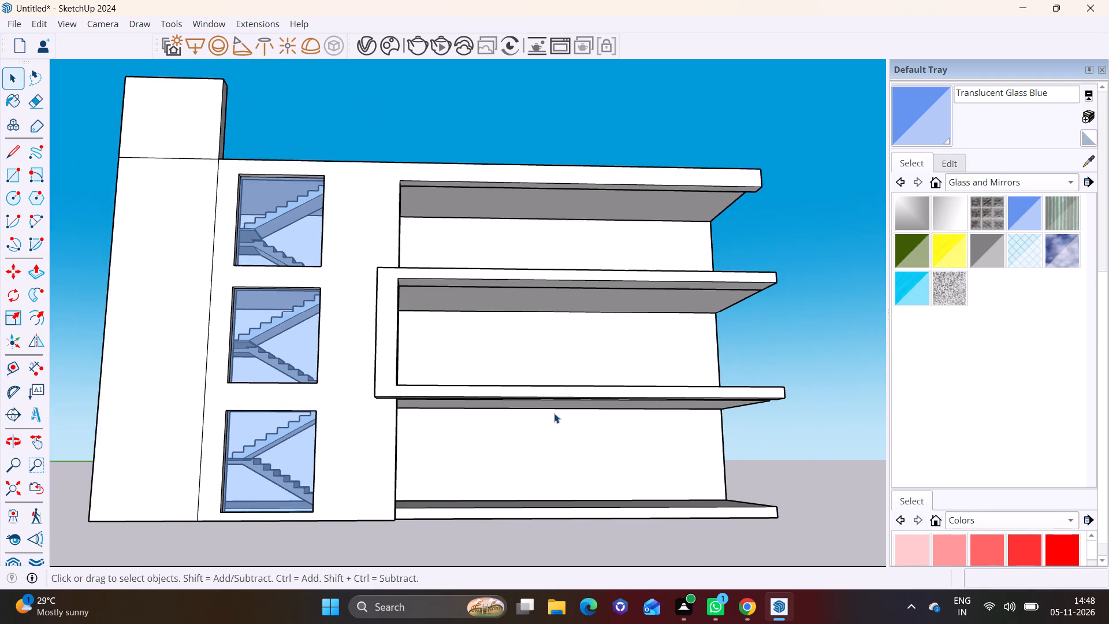
shift+middle_drag(463, 396, 357, 411)
middle_drag(367, 396, 359, 460)
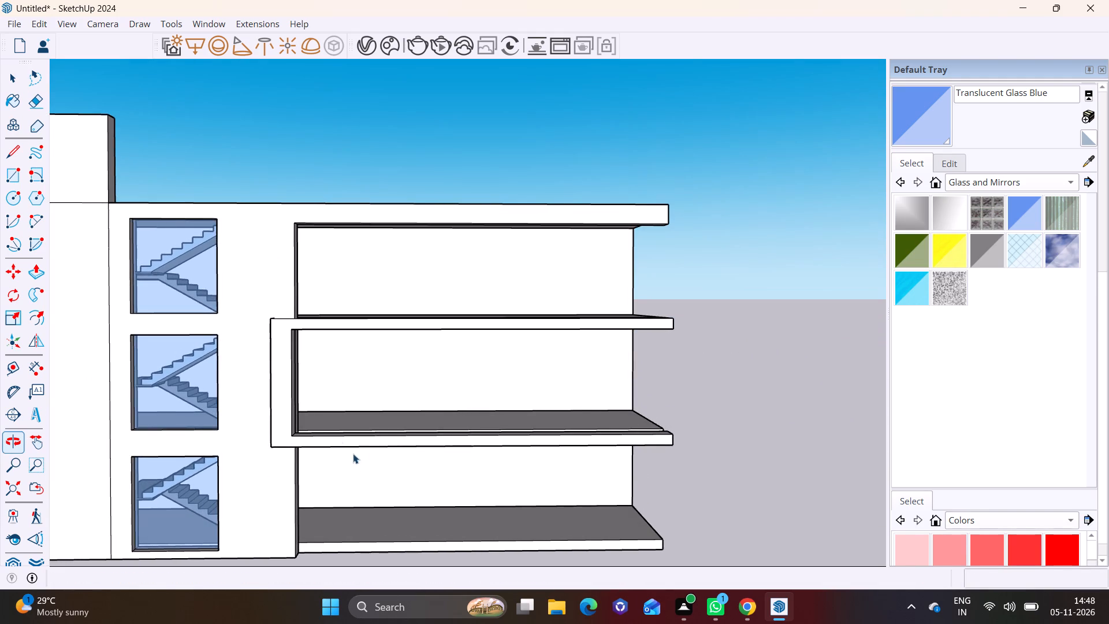
middle_drag(306, 408, 456, 420)
scroll(353, 412, up, 3)
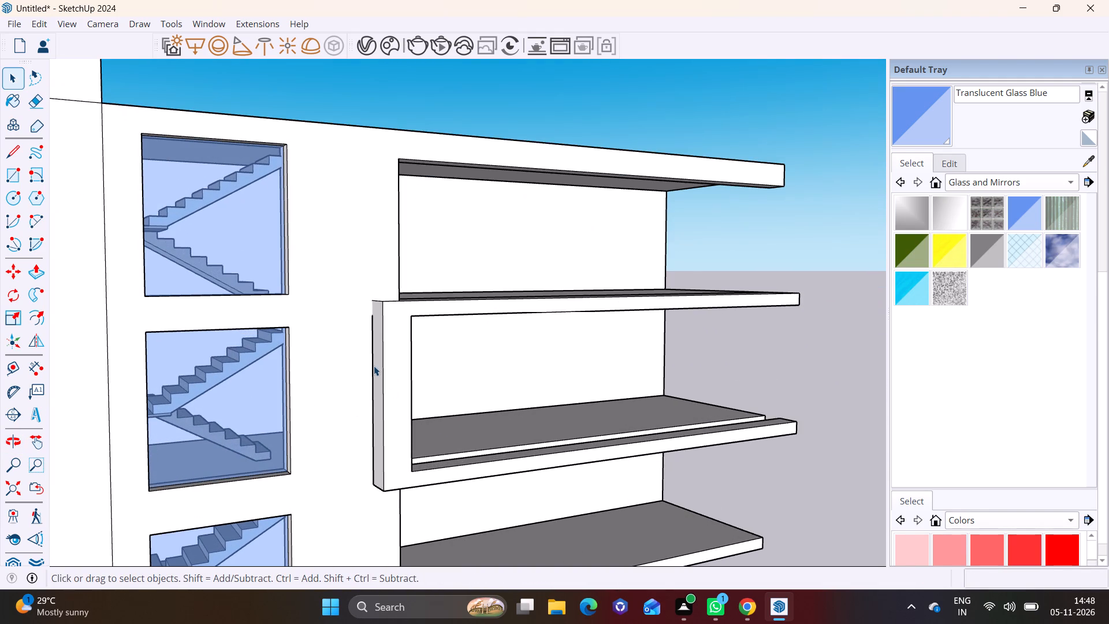
click(376, 362)
click(25, 270)
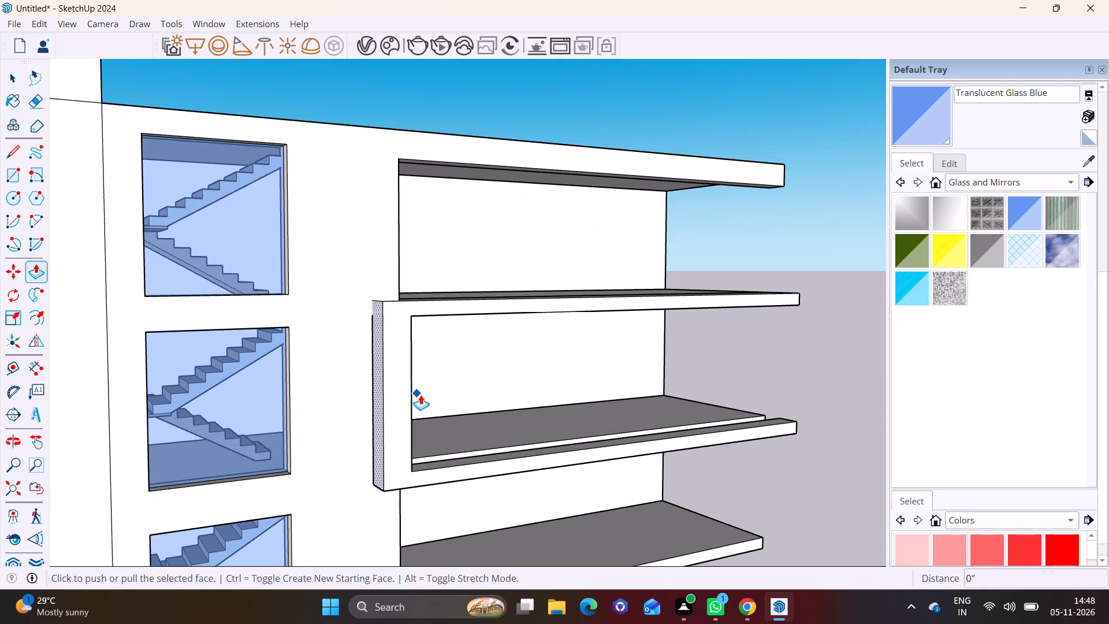
click(371, 378)
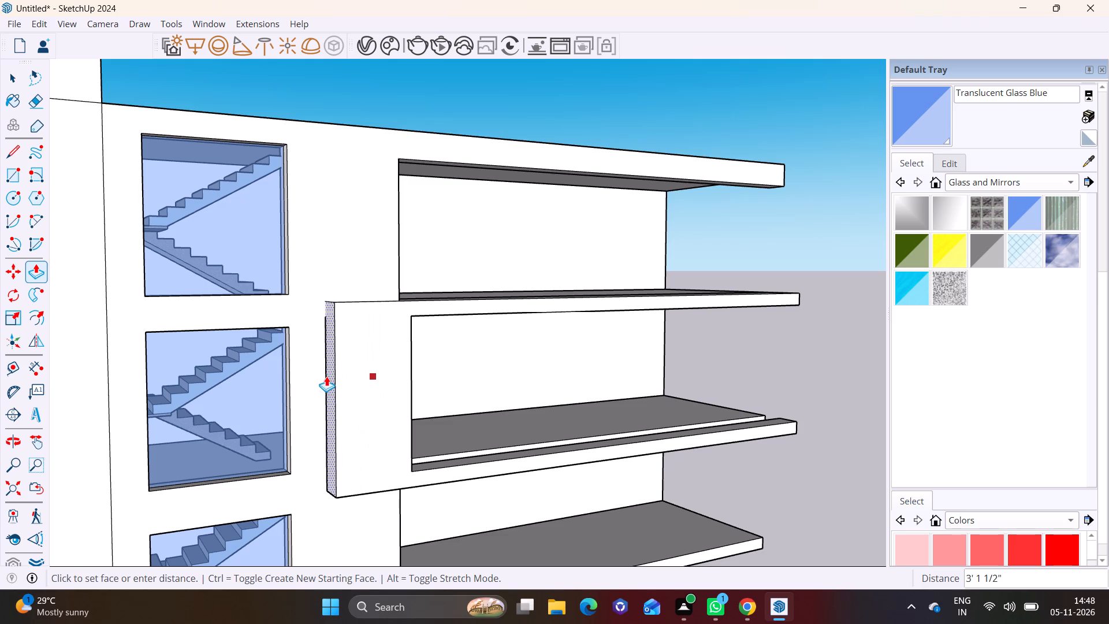
click(326, 376)
key(space)
click(761, 374)
Thicken the frame's upper band by pulling its underside down about 1' 2 3/4".
scroll(768, 382, down, 2)
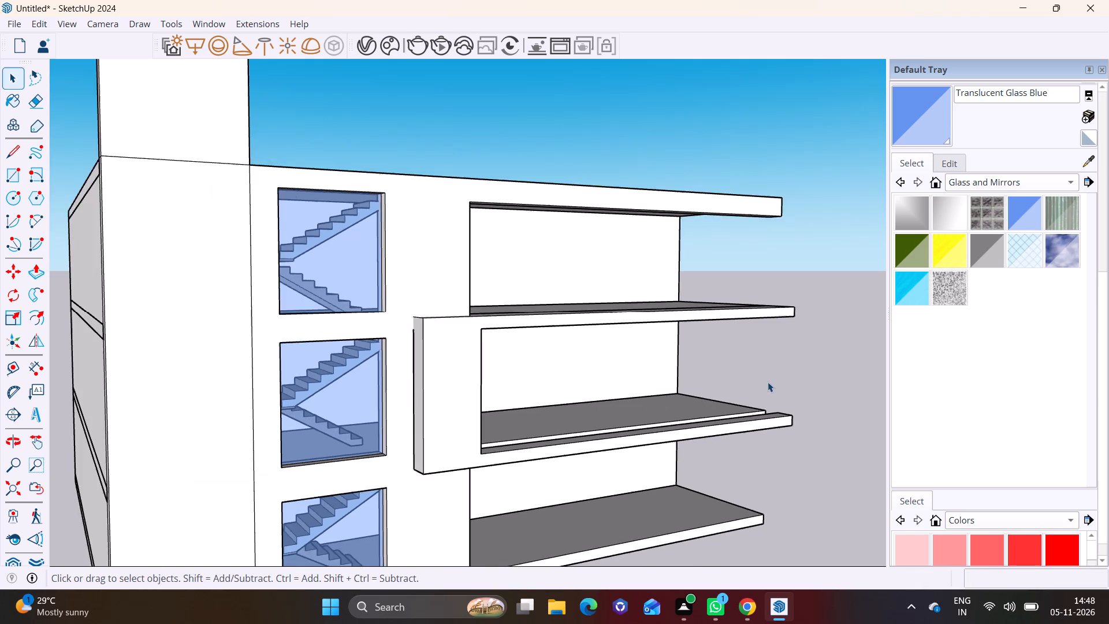
scroll(768, 382, down, 2)
middle_drag(768, 382, 457, 349)
middle_drag(519, 288, 529, 235)
scroll(579, 295, up, 4)
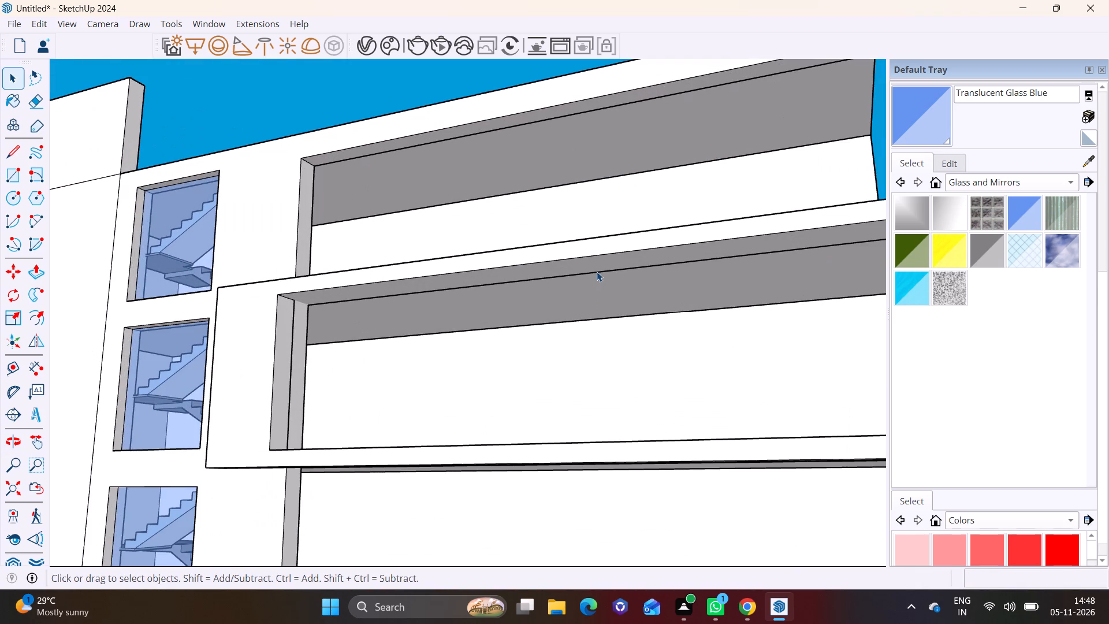
click(600, 265)
click(34, 273)
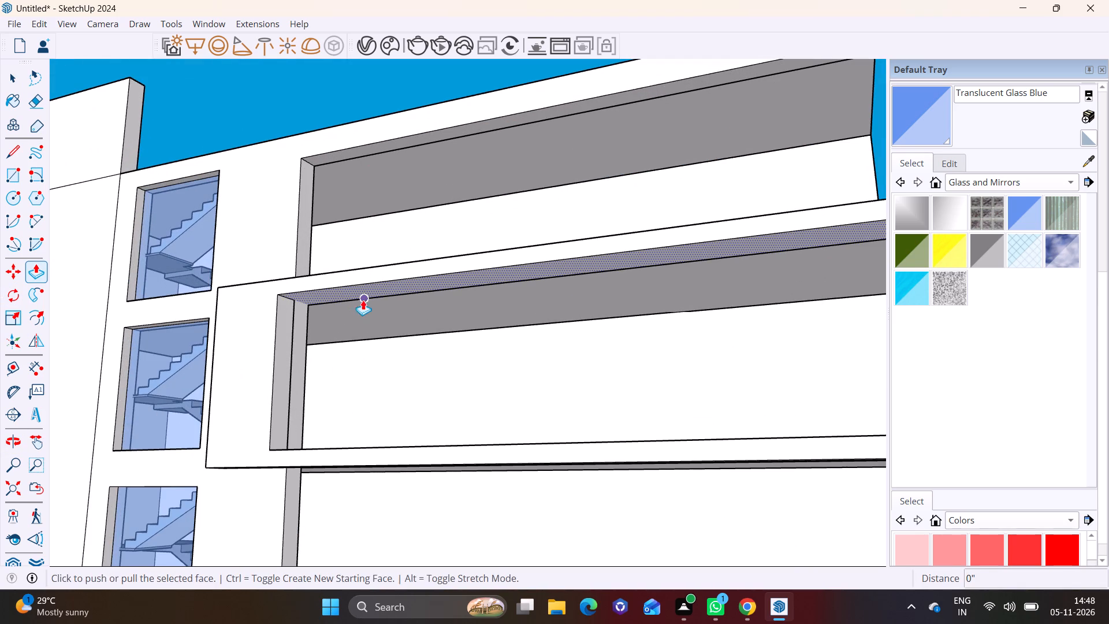
click(371, 290)
click(376, 310)
scroll(414, 366, down, 2)
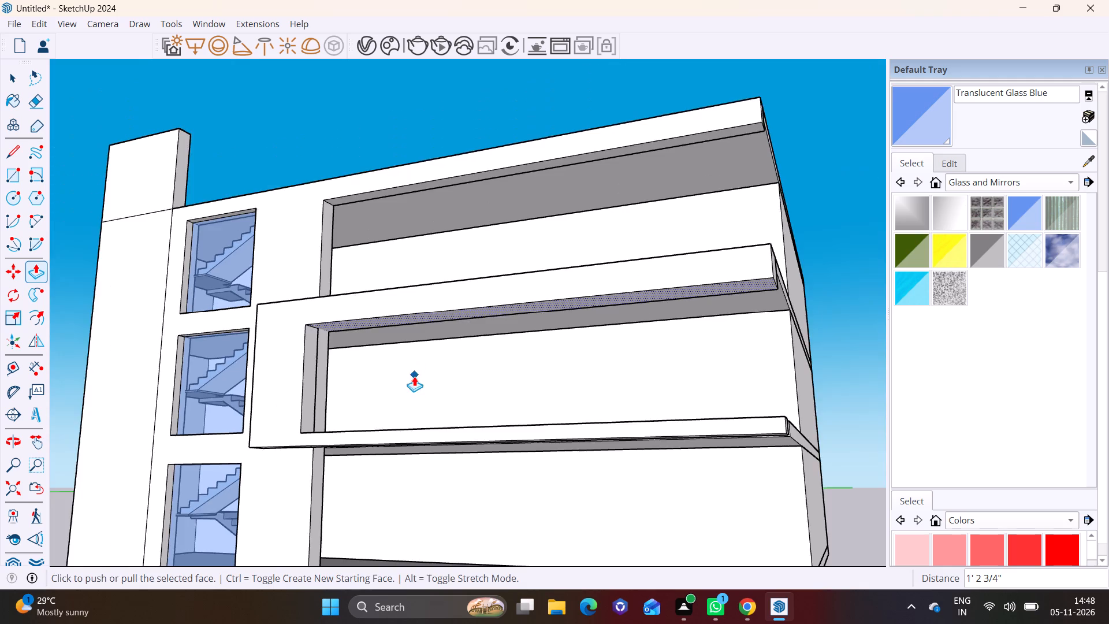
Thicken the frame's lower band by raising its top face about 10 1/8".
middle_drag(429, 375, 427, 512)
middle_drag(455, 504, 393, 372)
scroll(378, 402, up, 3)
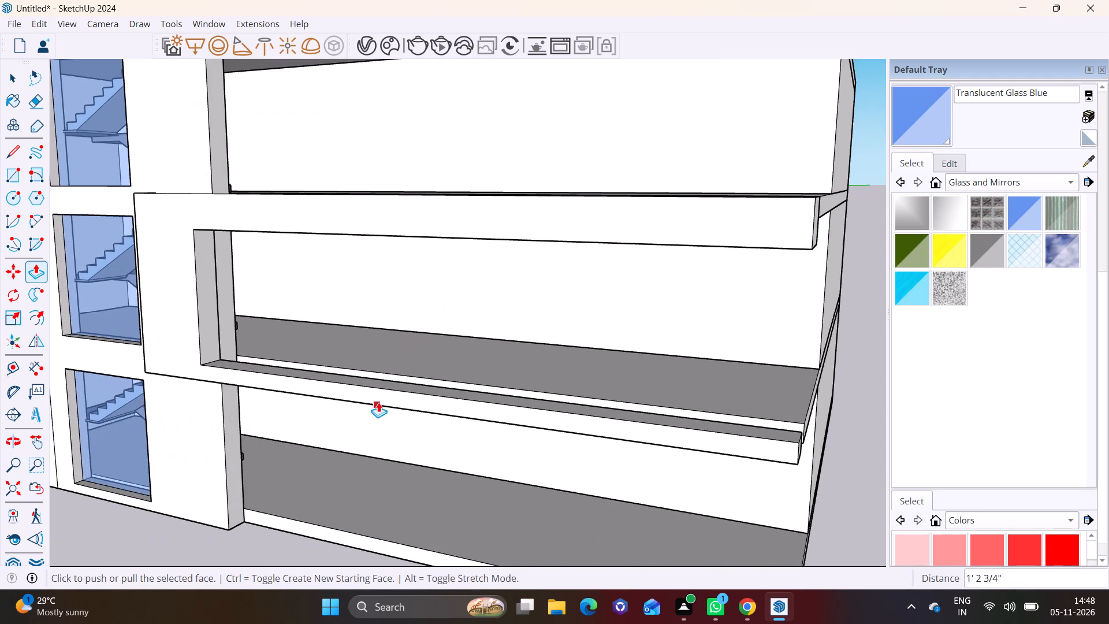
click(8, 77)
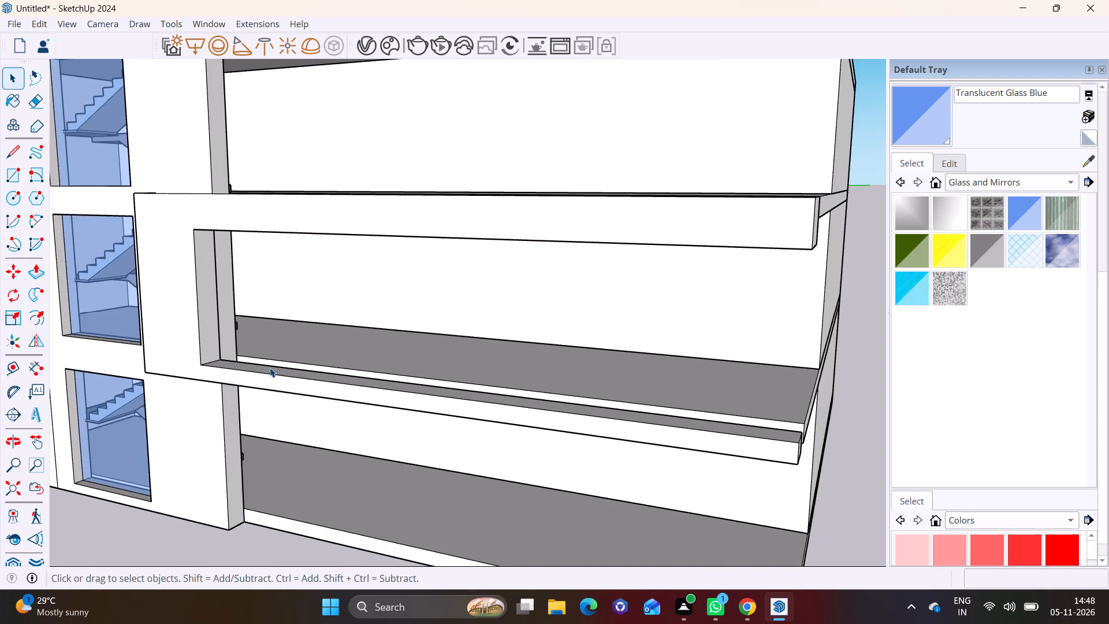
click(272, 370)
click(43, 263)
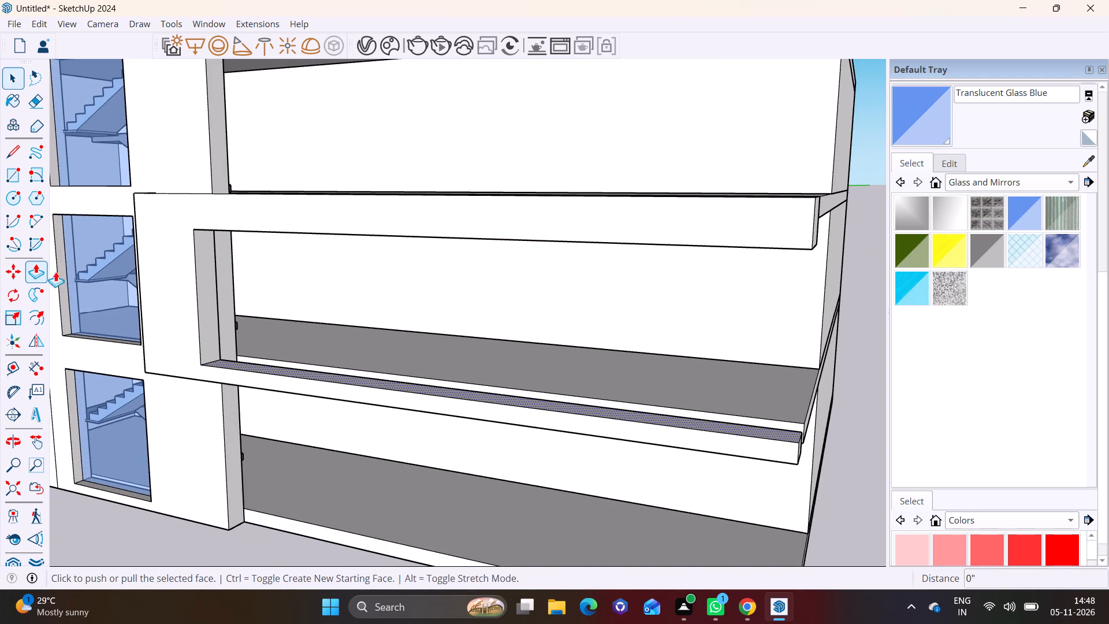
click(270, 362)
click(271, 354)
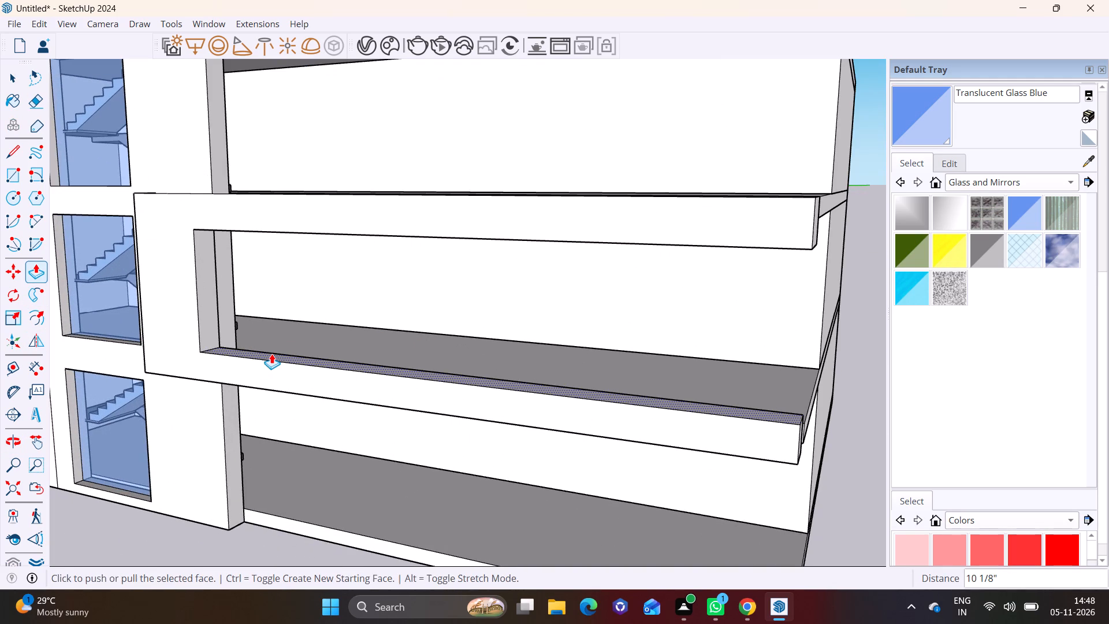
key(space)
click(851, 448)
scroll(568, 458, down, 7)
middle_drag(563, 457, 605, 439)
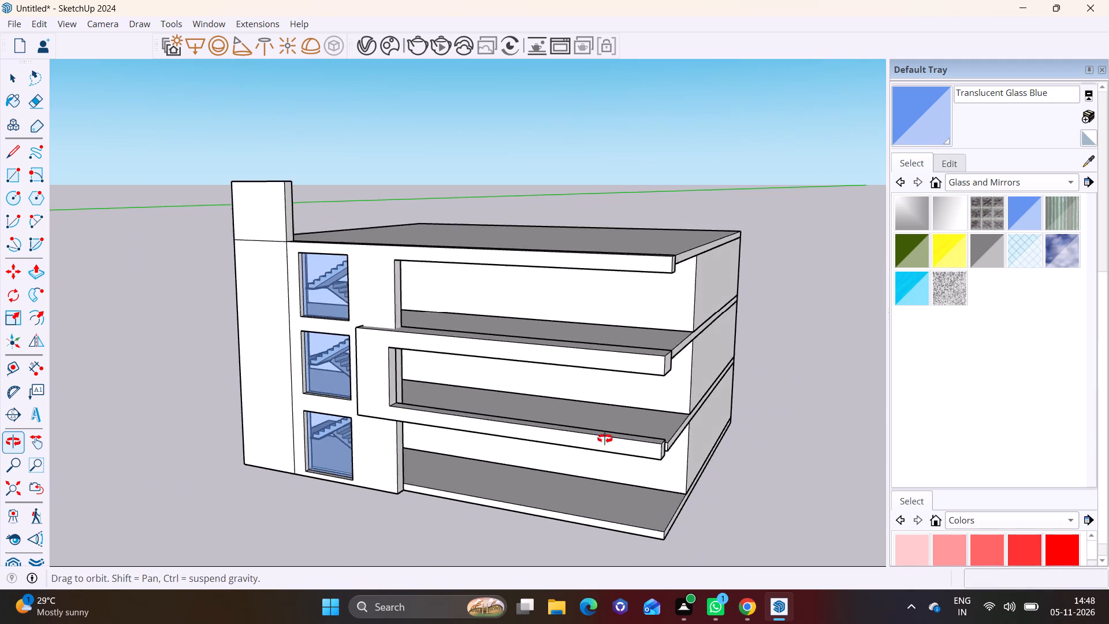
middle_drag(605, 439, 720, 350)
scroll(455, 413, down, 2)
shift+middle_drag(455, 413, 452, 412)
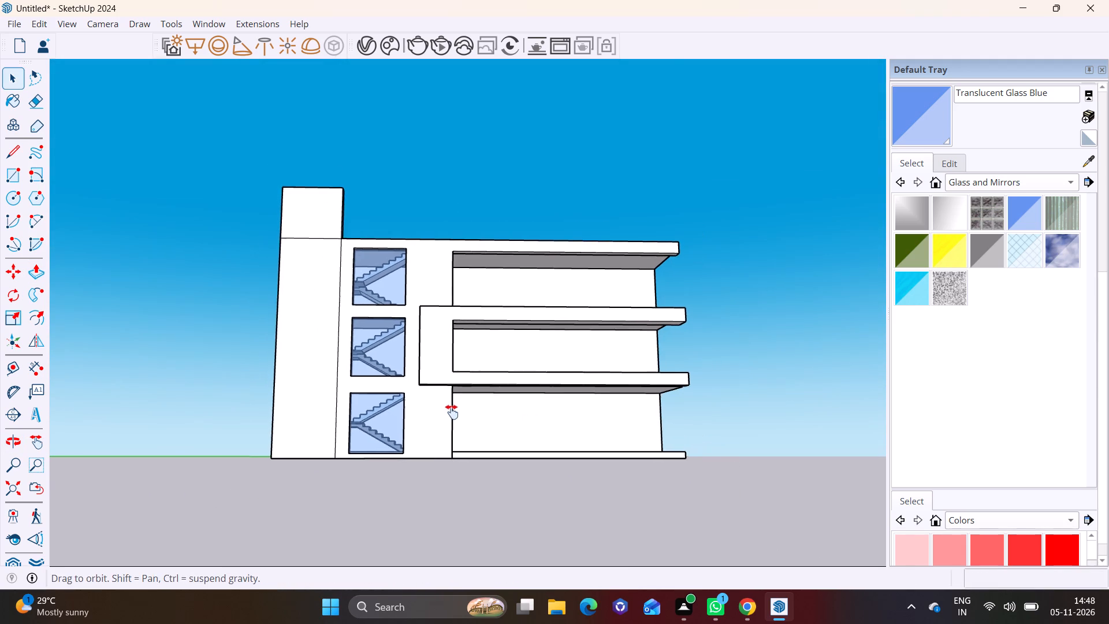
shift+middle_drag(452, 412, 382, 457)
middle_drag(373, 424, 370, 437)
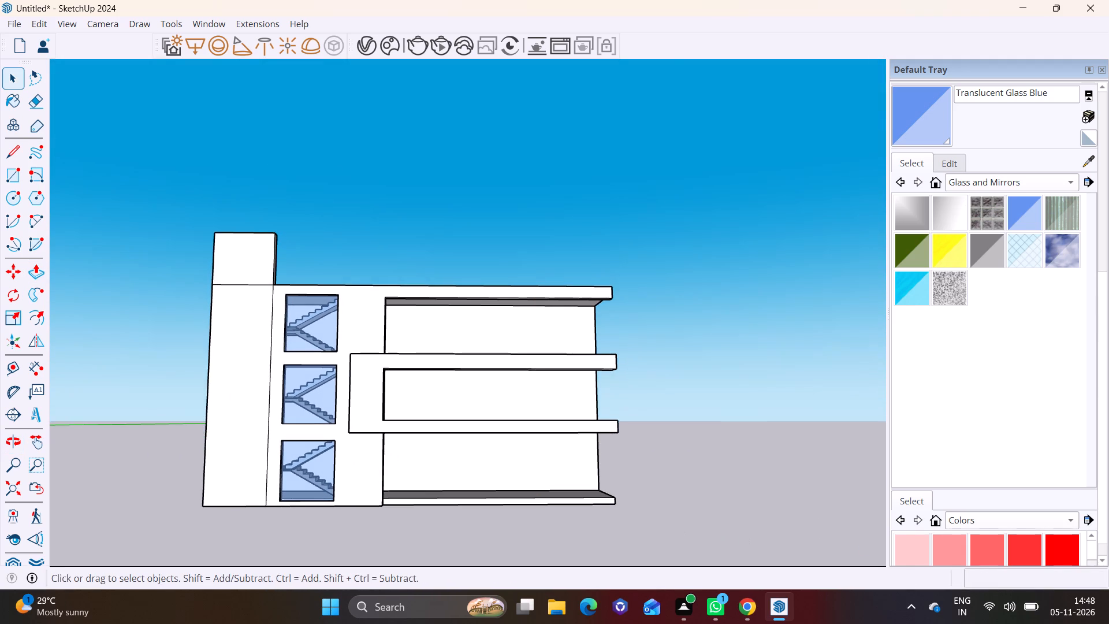
Browse the Stone and Wood material collections and pick Wood Cherry Original as the paint material.
click(988, 520)
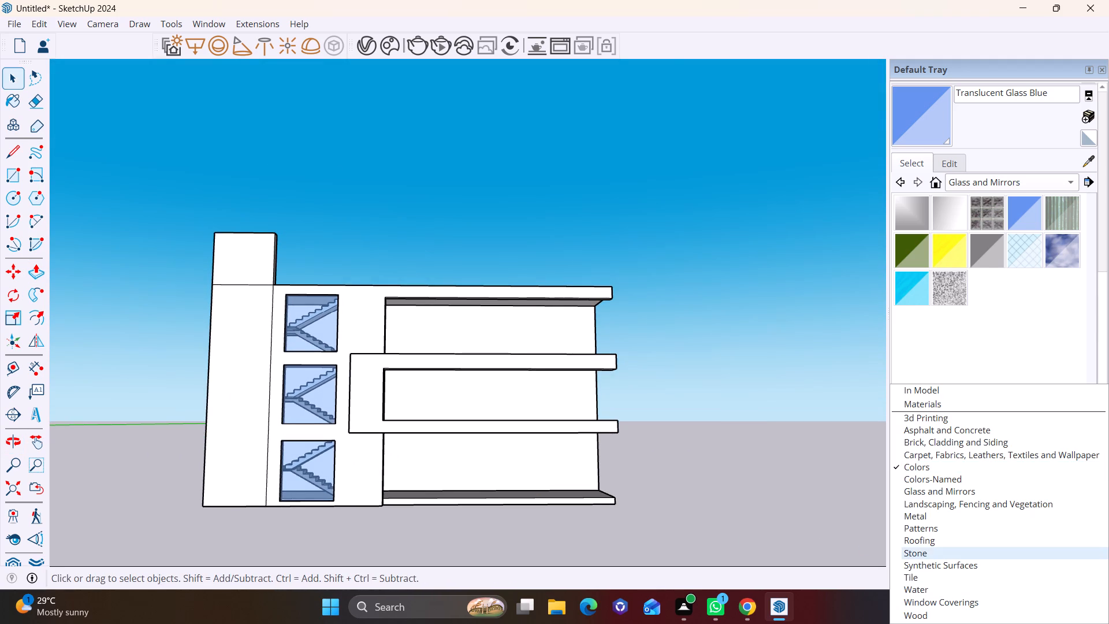
click(924, 549)
scroll(975, 543, down, 2)
scroll(965, 546, up, 1)
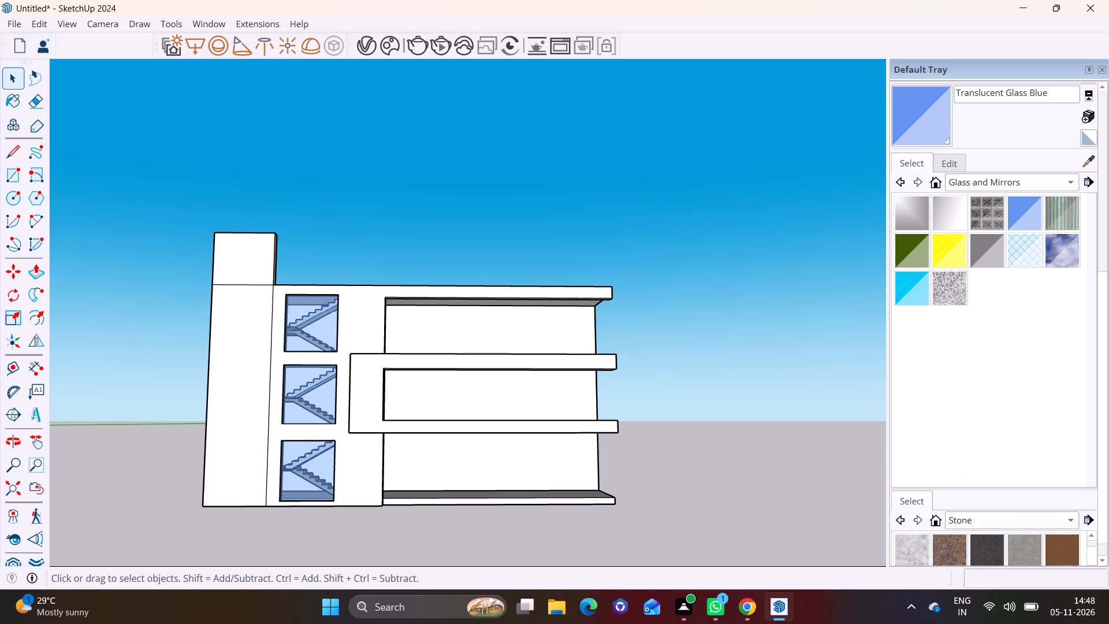
scroll(965, 546, down, 1)
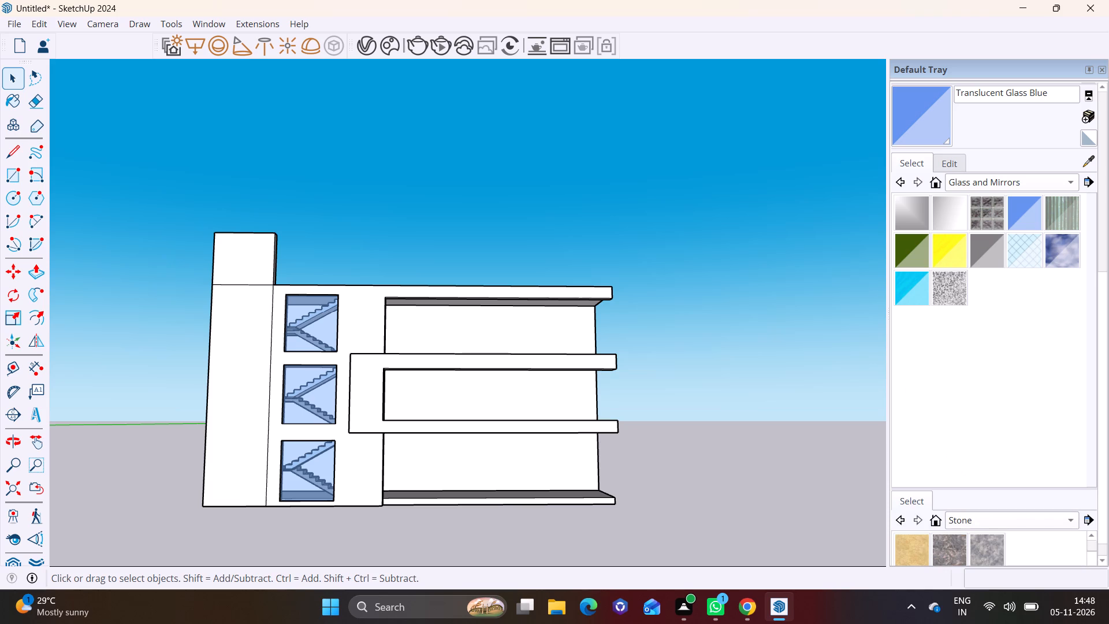
scroll(965, 546, down, 2)
click(965, 516)
click(914, 580)
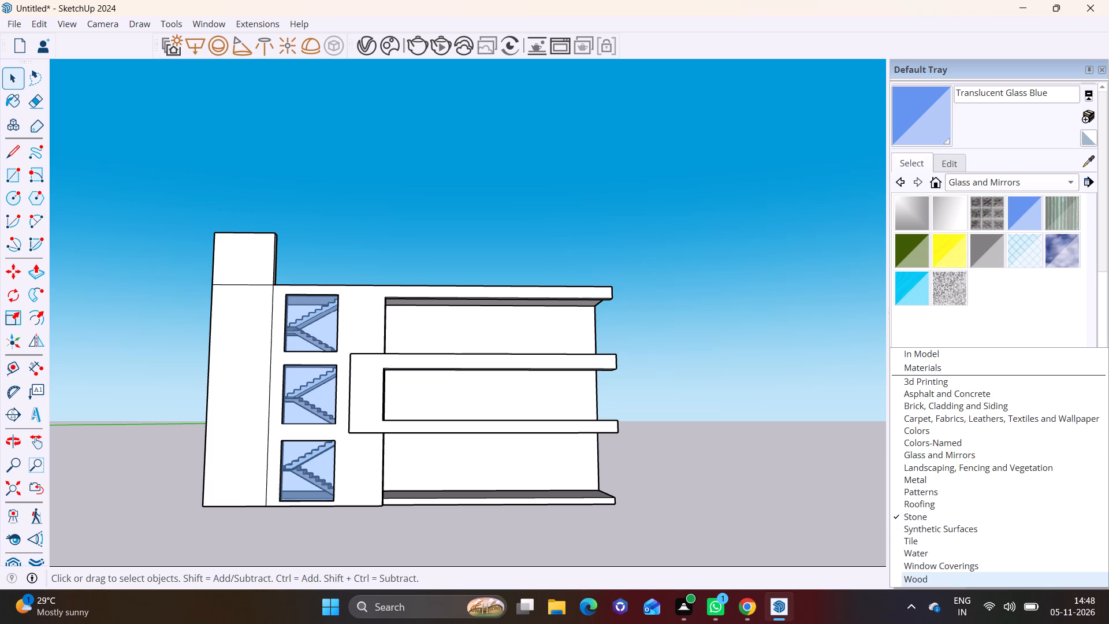
click(989, 540)
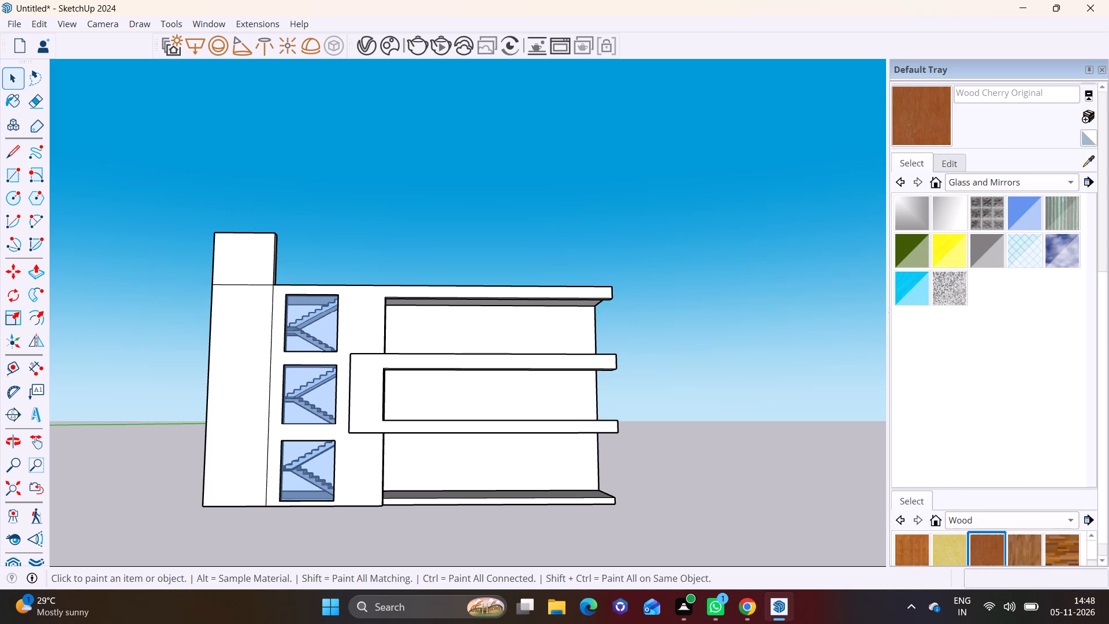
scroll(989, 540, down, 2)
scroll(989, 540, up, 4)
Open V-Ray's Chaos Cosmos asset browser.
click(242, 20)
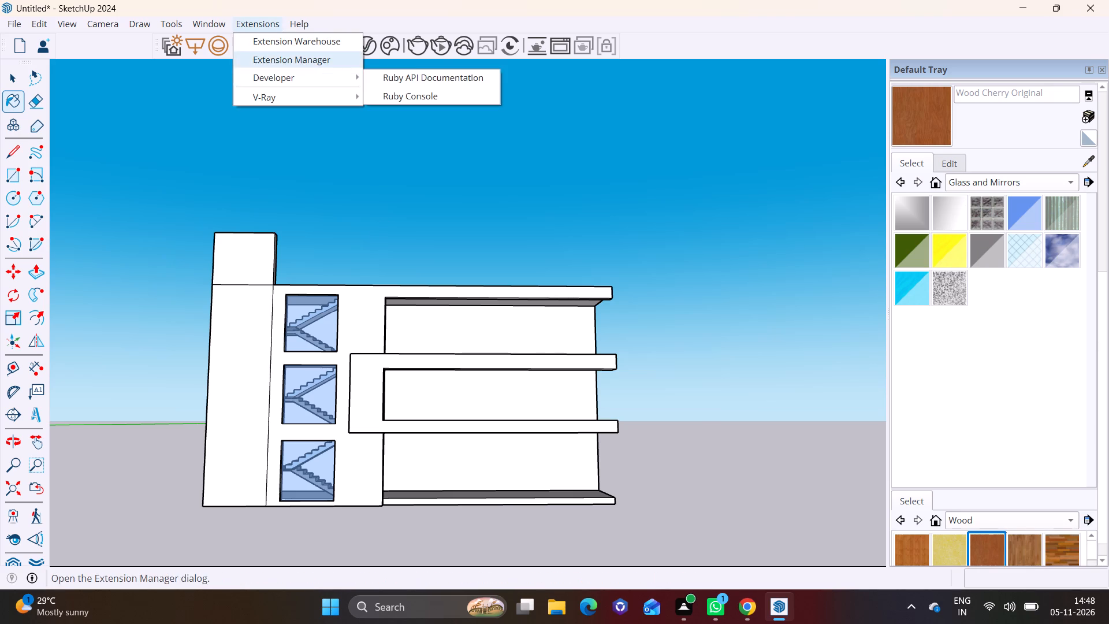
double_click(208, 24)
double_click(245, 24)
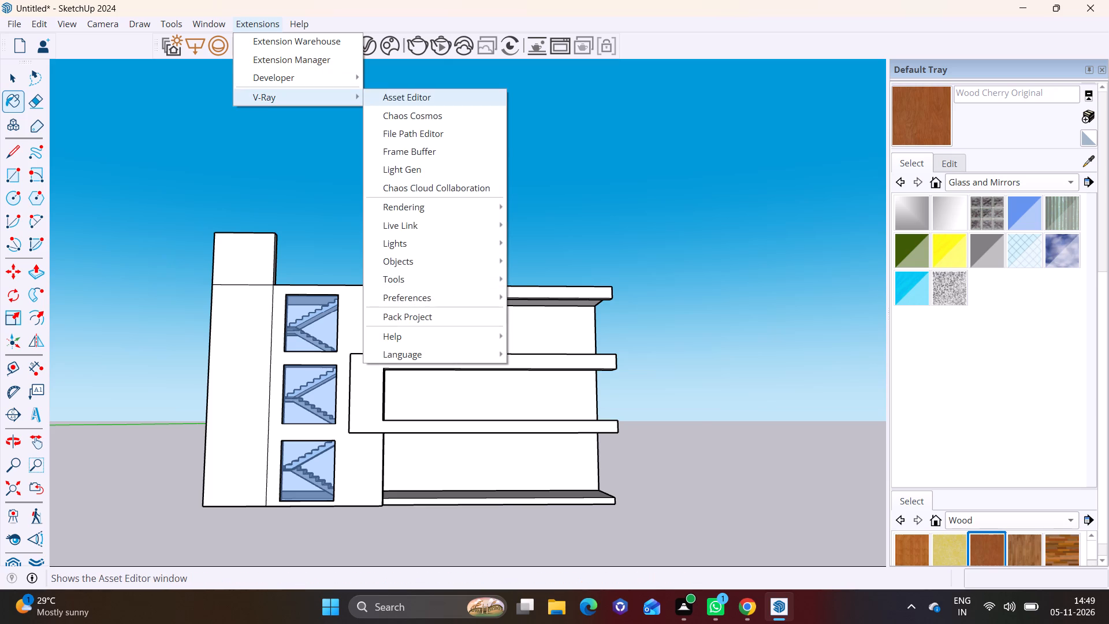
click(444, 116)
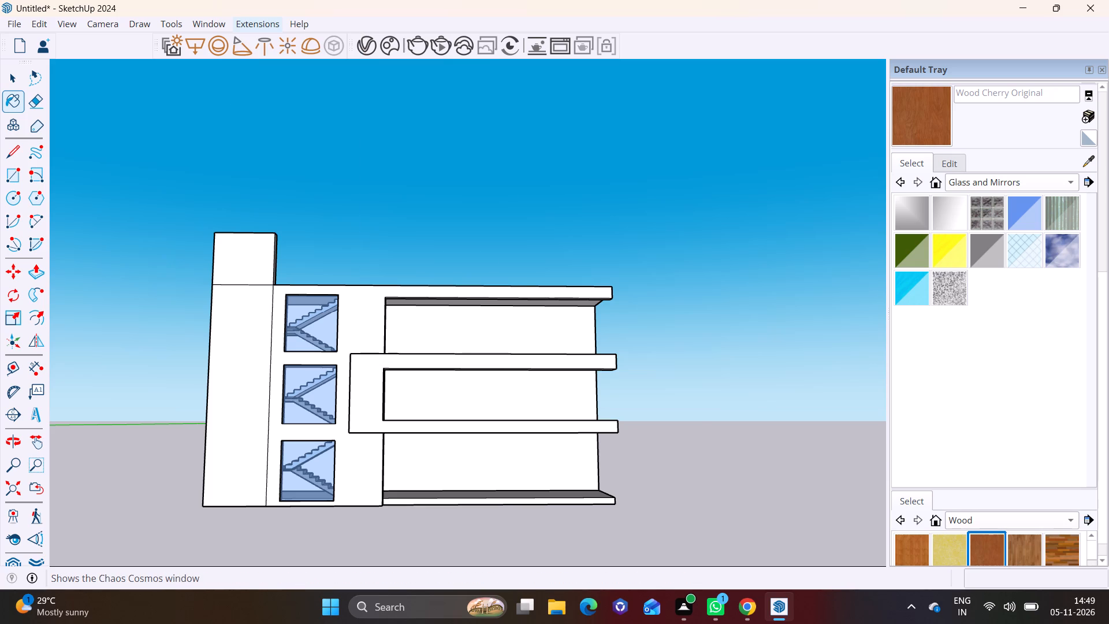
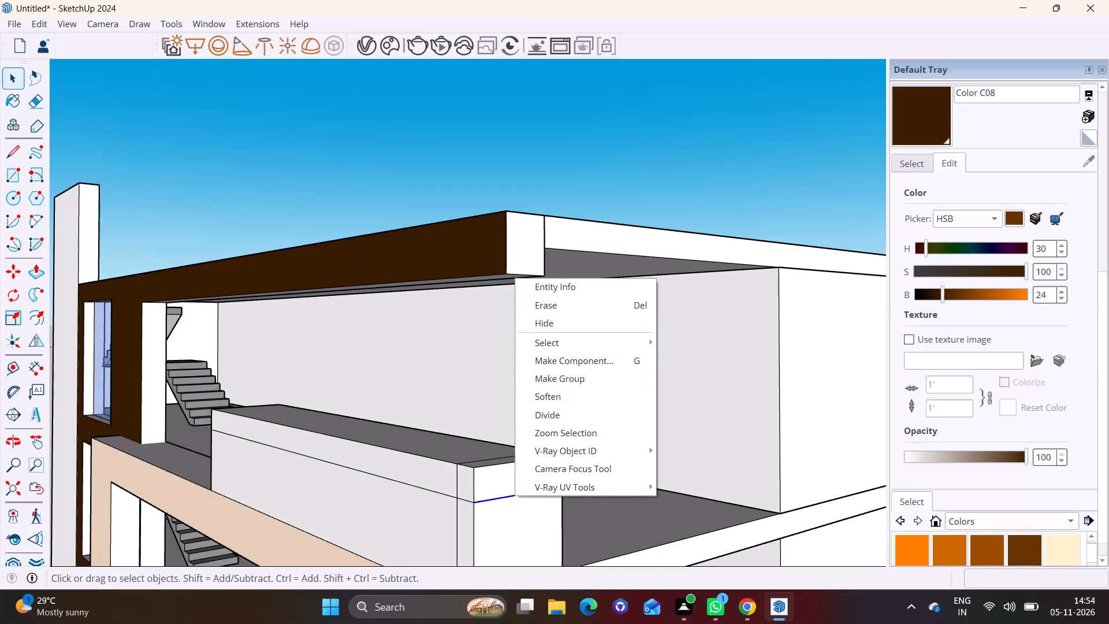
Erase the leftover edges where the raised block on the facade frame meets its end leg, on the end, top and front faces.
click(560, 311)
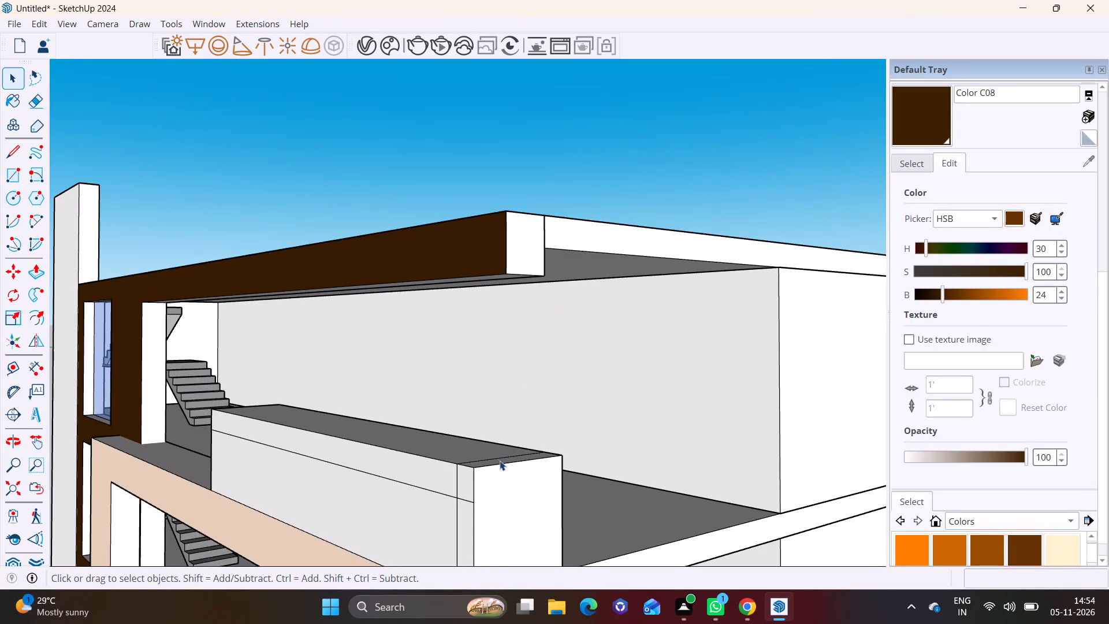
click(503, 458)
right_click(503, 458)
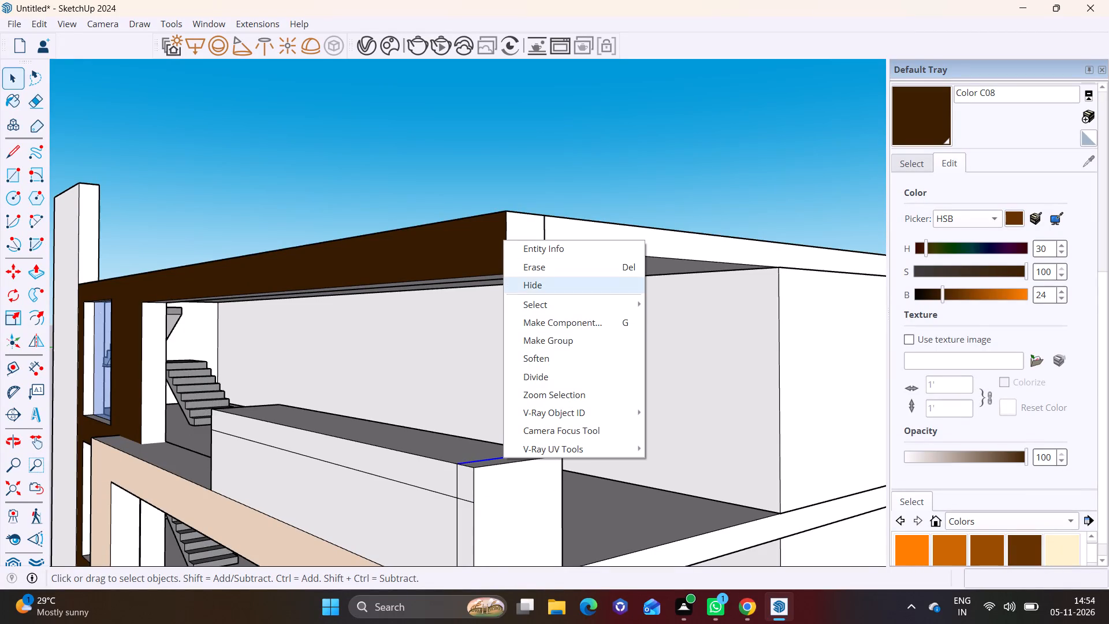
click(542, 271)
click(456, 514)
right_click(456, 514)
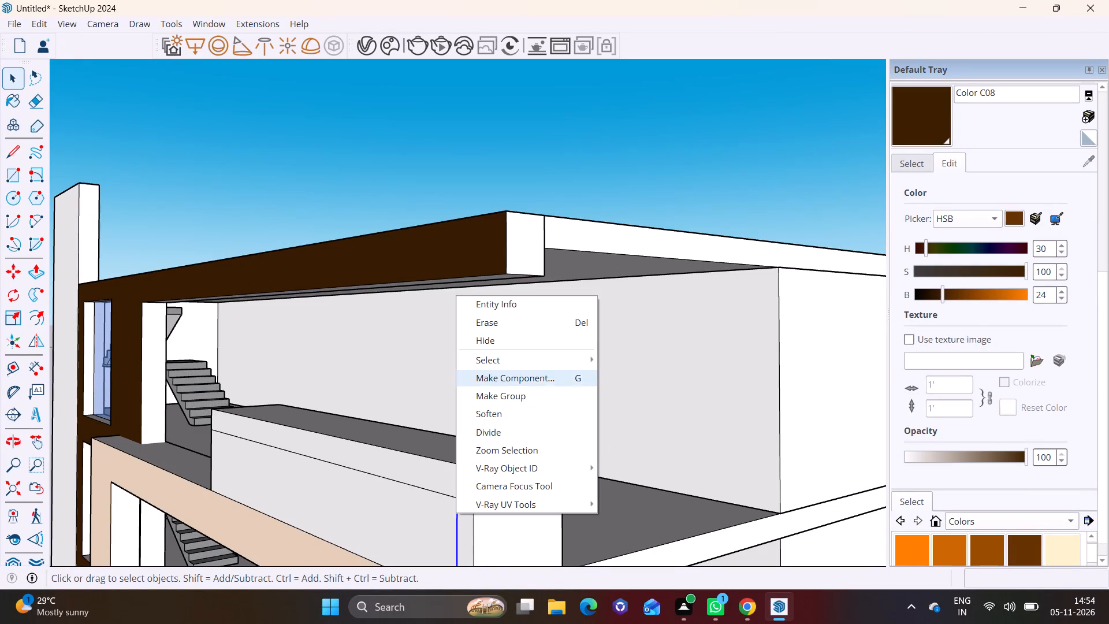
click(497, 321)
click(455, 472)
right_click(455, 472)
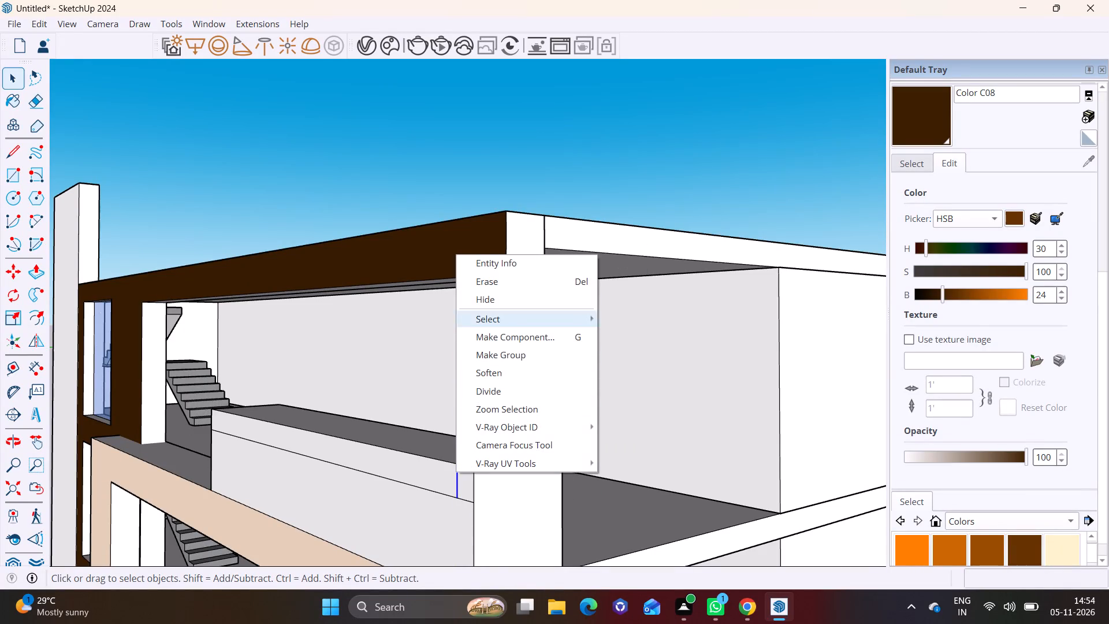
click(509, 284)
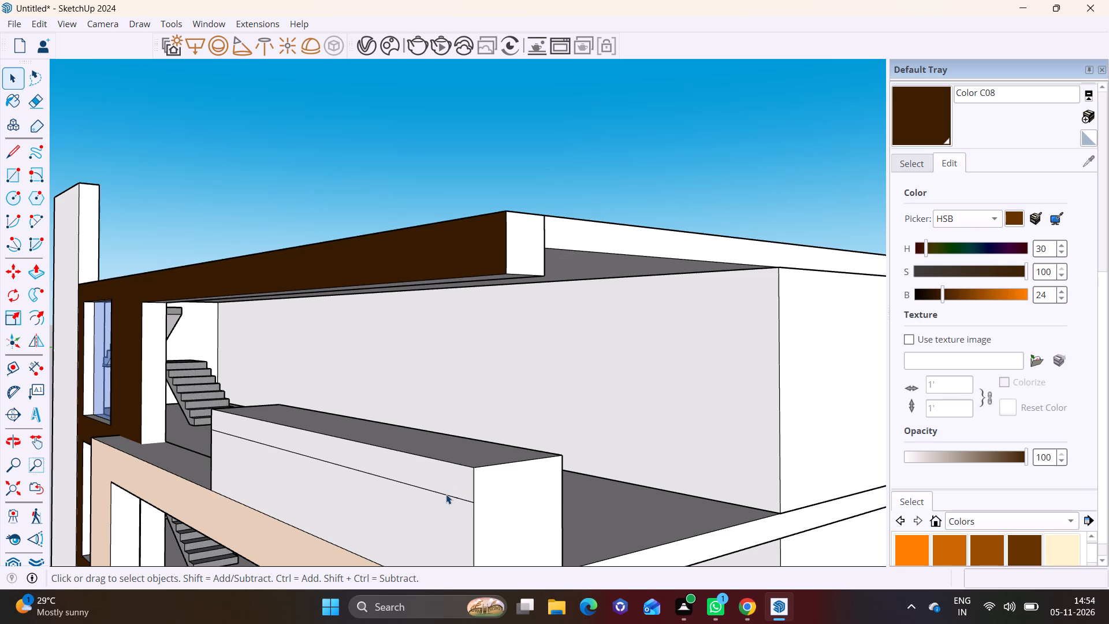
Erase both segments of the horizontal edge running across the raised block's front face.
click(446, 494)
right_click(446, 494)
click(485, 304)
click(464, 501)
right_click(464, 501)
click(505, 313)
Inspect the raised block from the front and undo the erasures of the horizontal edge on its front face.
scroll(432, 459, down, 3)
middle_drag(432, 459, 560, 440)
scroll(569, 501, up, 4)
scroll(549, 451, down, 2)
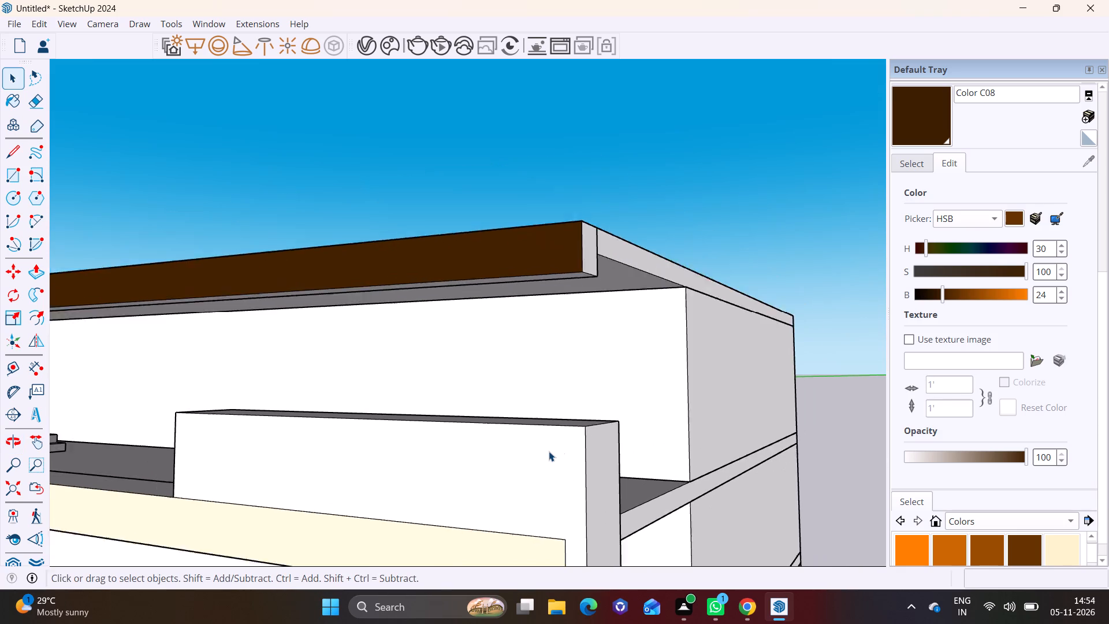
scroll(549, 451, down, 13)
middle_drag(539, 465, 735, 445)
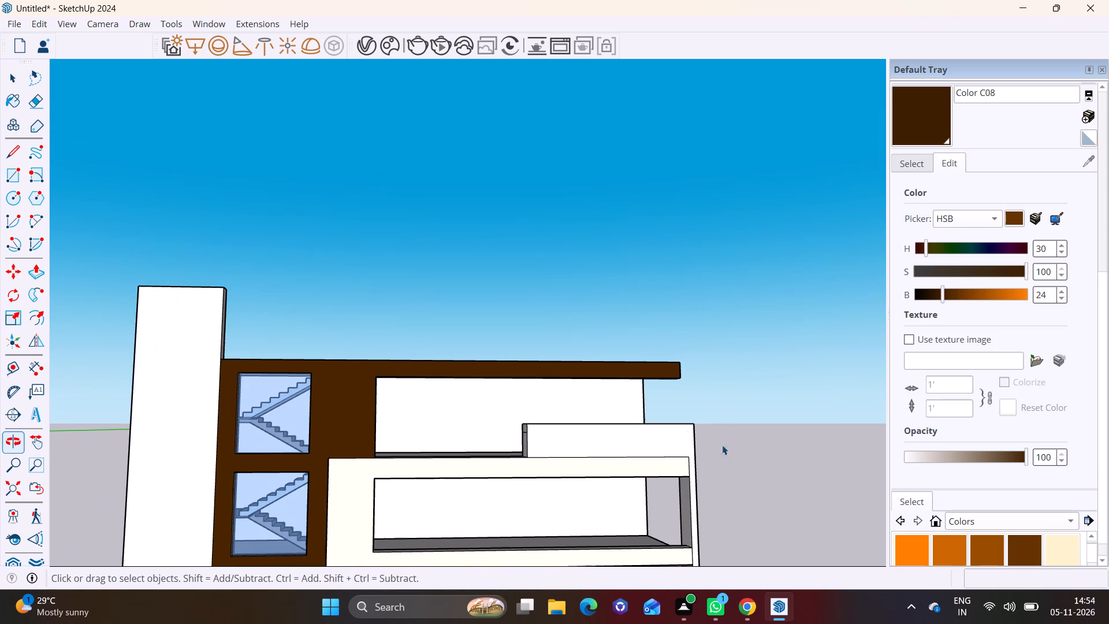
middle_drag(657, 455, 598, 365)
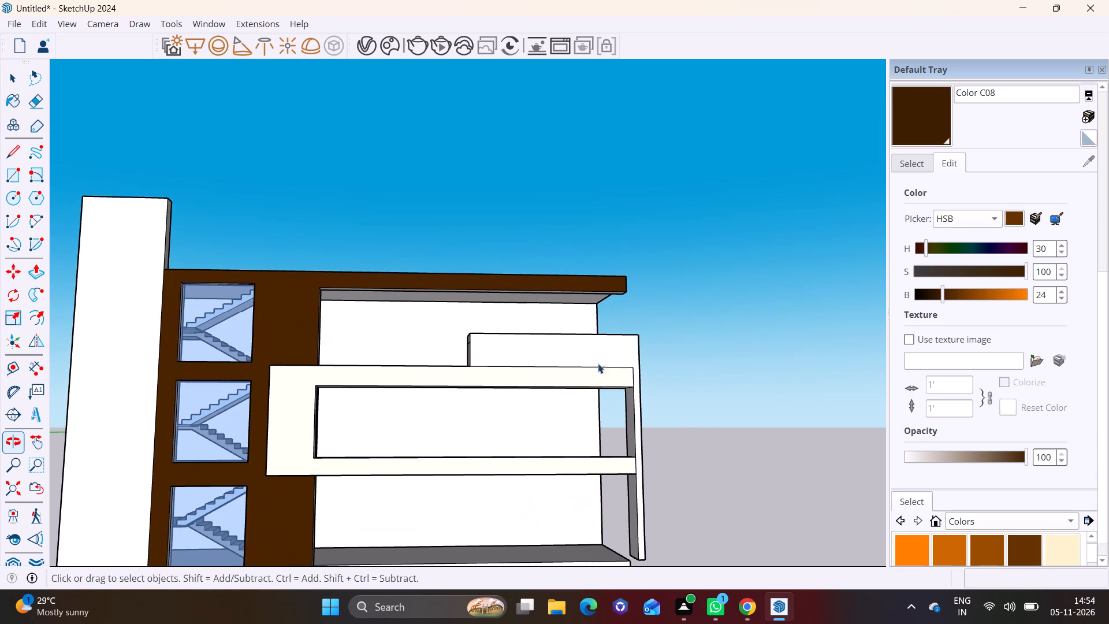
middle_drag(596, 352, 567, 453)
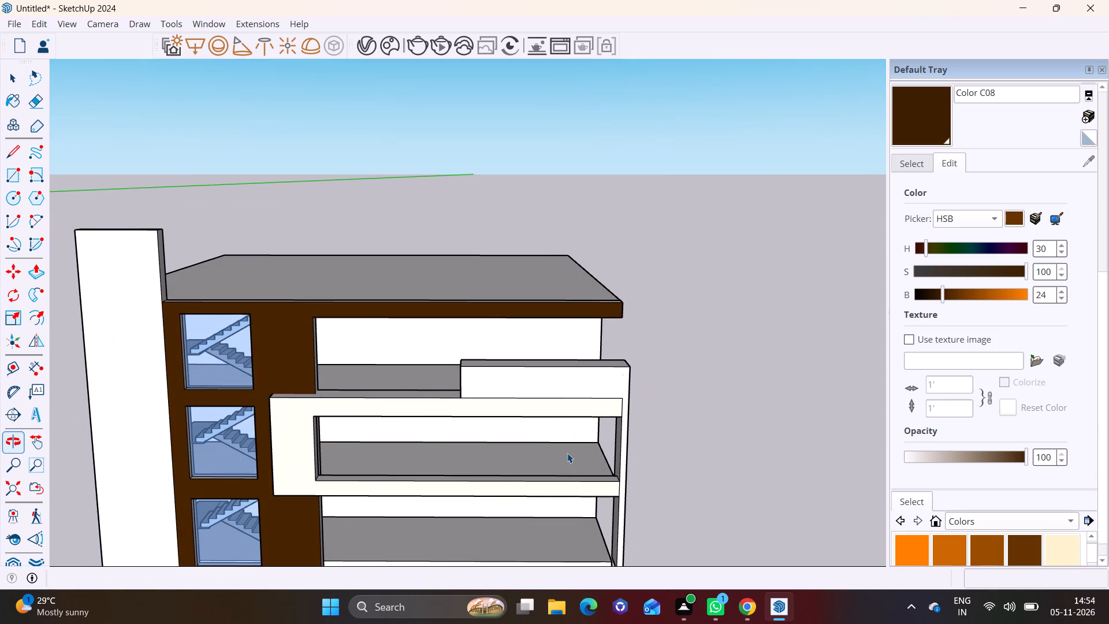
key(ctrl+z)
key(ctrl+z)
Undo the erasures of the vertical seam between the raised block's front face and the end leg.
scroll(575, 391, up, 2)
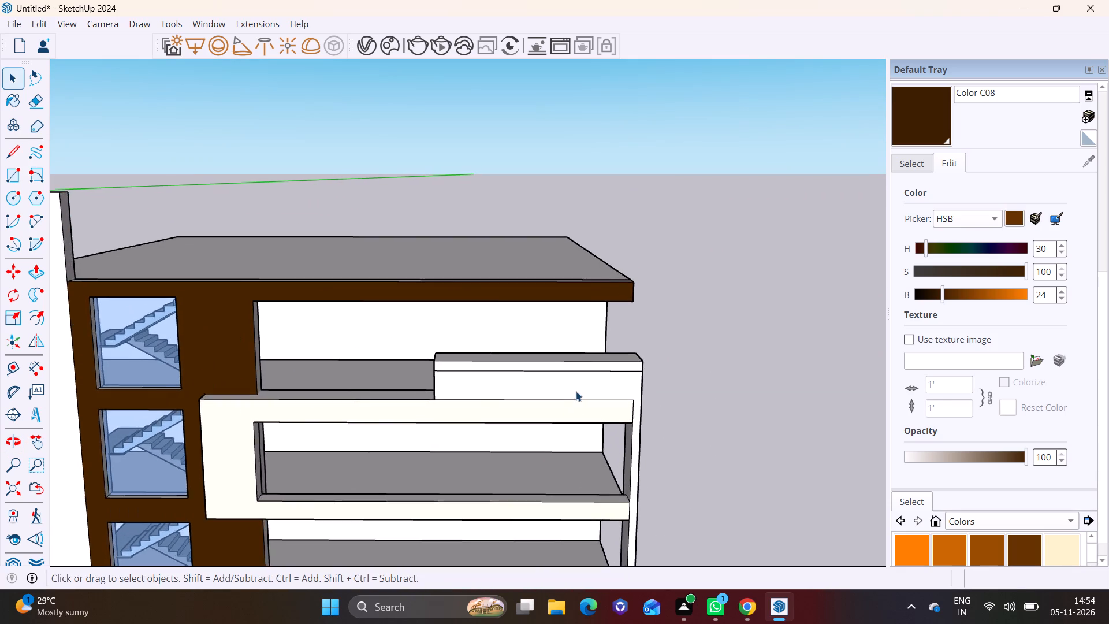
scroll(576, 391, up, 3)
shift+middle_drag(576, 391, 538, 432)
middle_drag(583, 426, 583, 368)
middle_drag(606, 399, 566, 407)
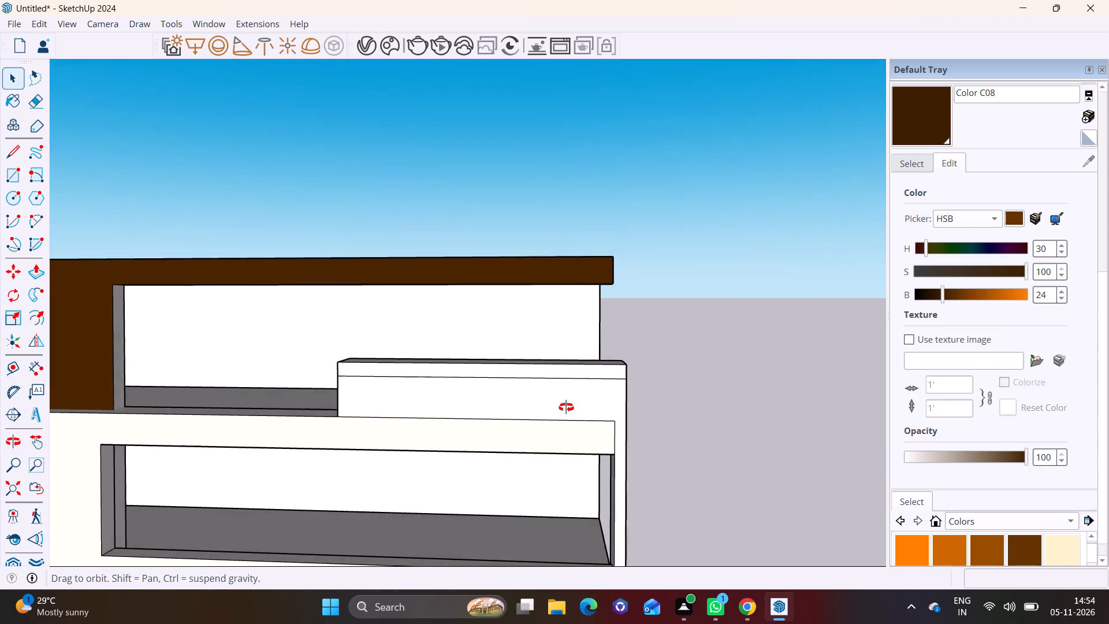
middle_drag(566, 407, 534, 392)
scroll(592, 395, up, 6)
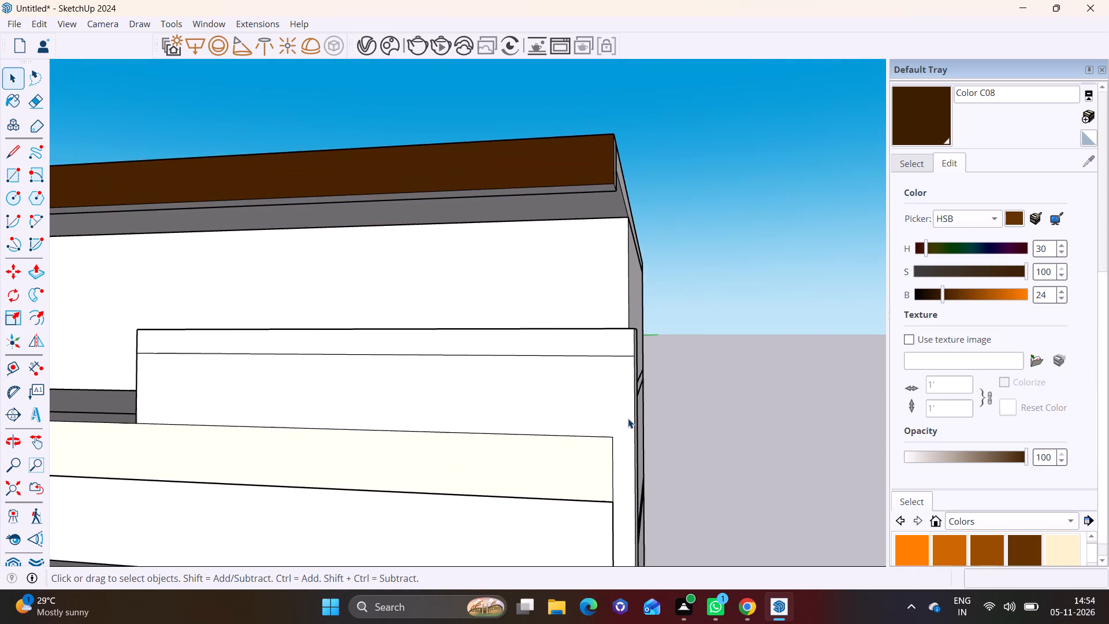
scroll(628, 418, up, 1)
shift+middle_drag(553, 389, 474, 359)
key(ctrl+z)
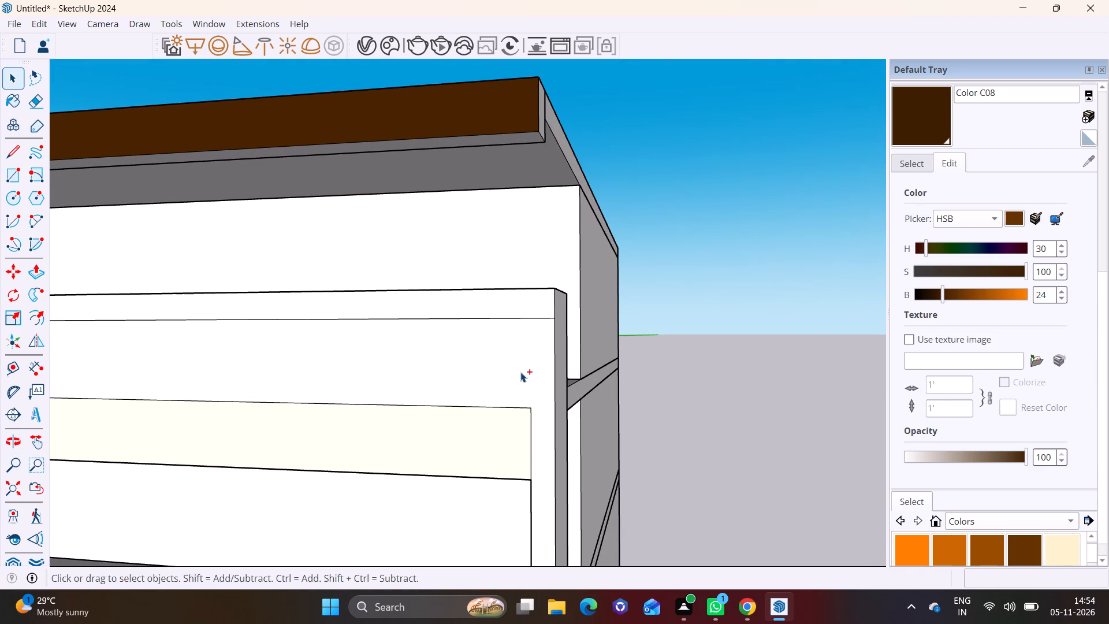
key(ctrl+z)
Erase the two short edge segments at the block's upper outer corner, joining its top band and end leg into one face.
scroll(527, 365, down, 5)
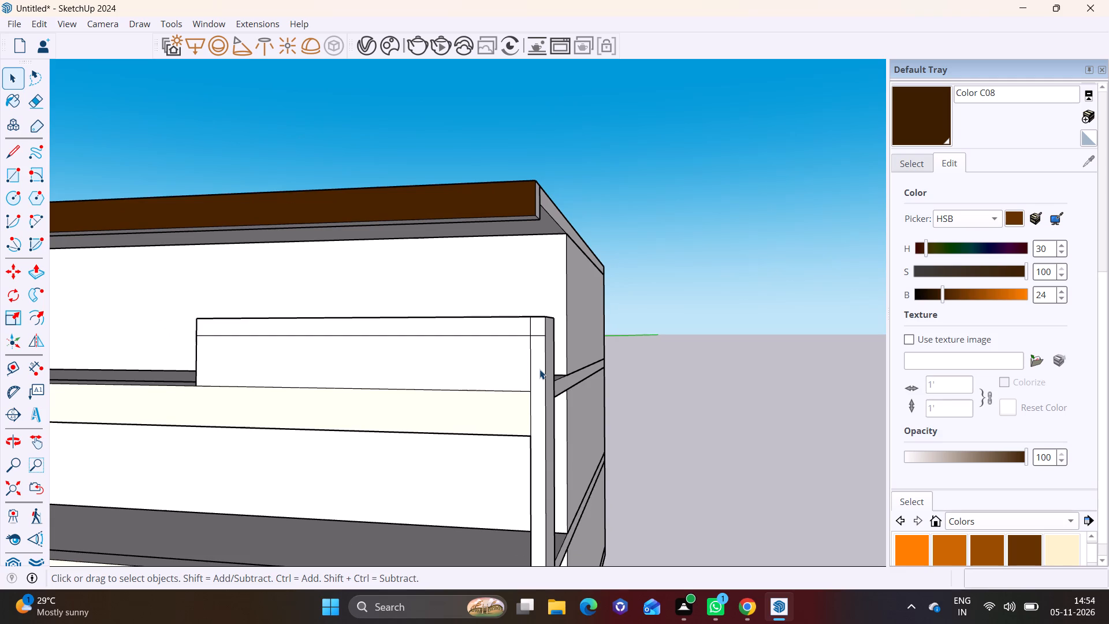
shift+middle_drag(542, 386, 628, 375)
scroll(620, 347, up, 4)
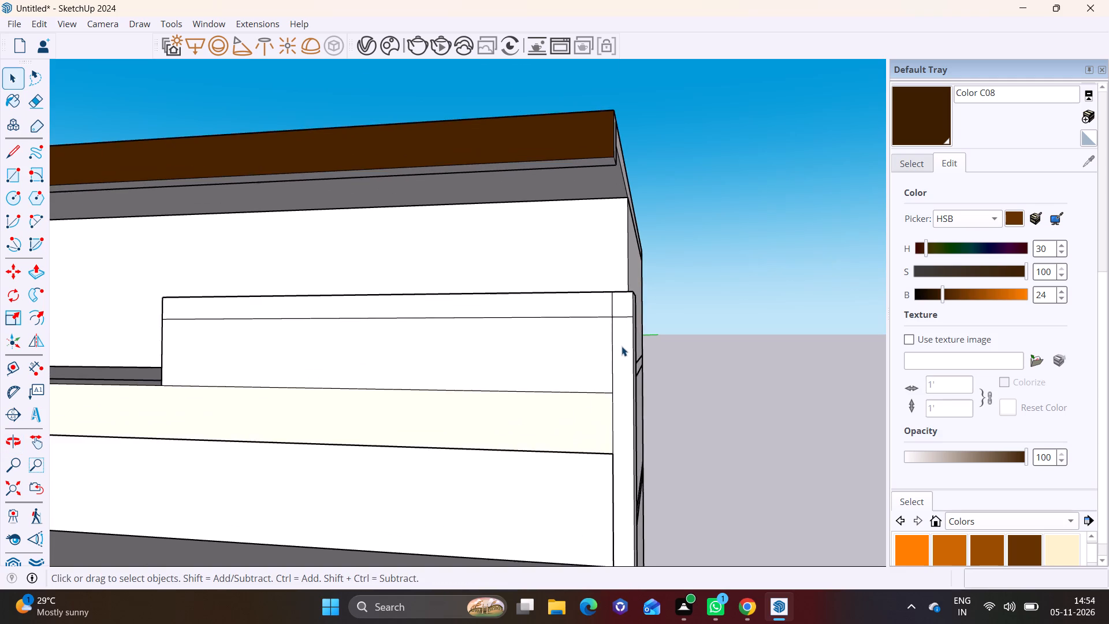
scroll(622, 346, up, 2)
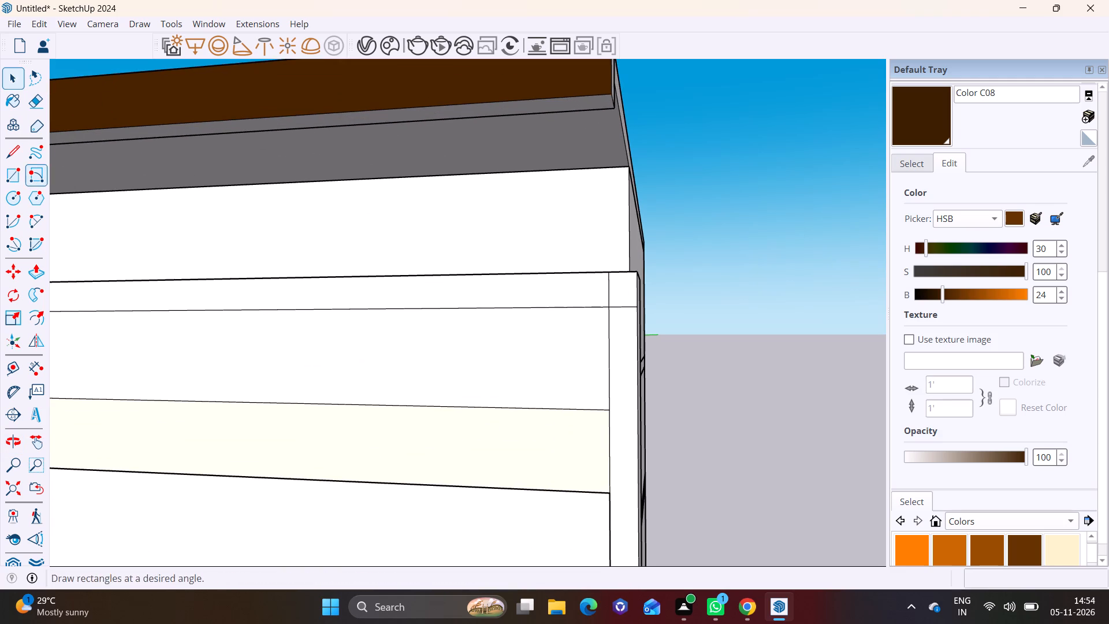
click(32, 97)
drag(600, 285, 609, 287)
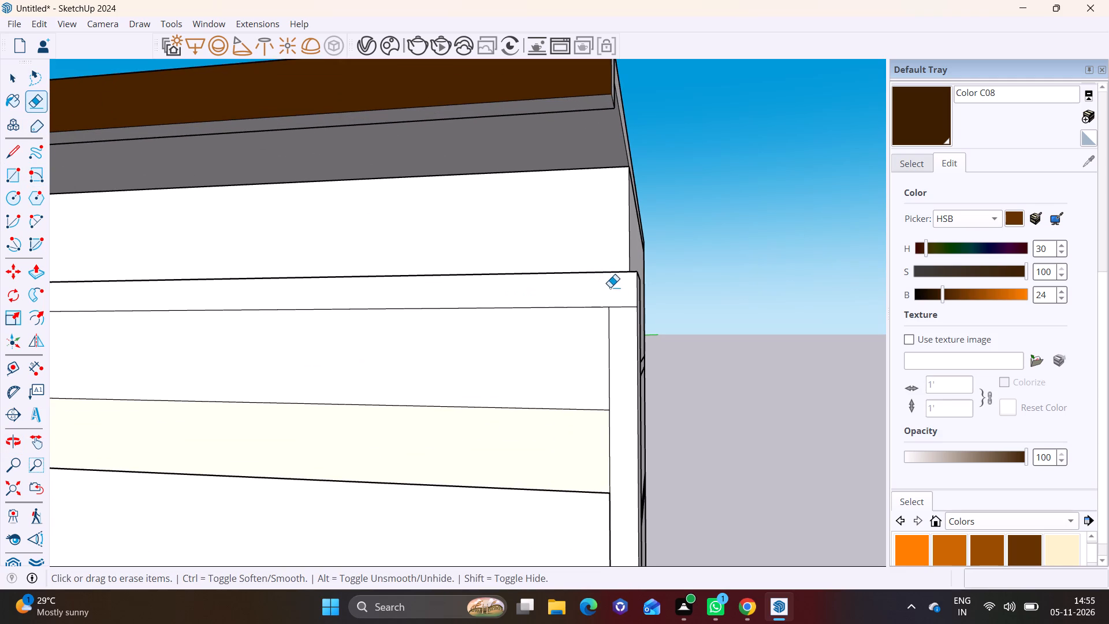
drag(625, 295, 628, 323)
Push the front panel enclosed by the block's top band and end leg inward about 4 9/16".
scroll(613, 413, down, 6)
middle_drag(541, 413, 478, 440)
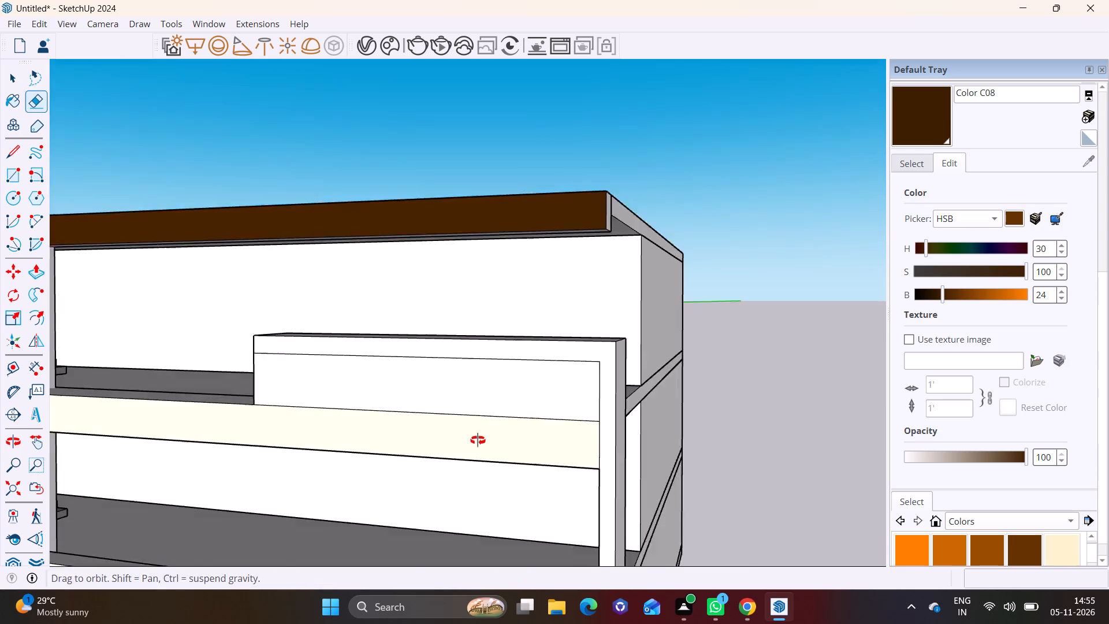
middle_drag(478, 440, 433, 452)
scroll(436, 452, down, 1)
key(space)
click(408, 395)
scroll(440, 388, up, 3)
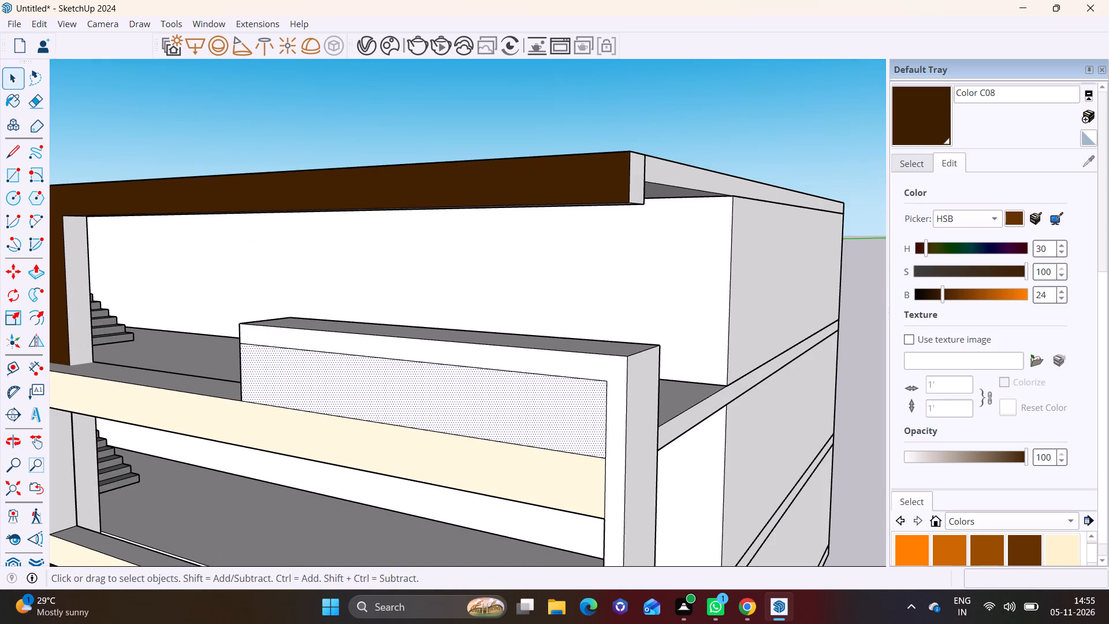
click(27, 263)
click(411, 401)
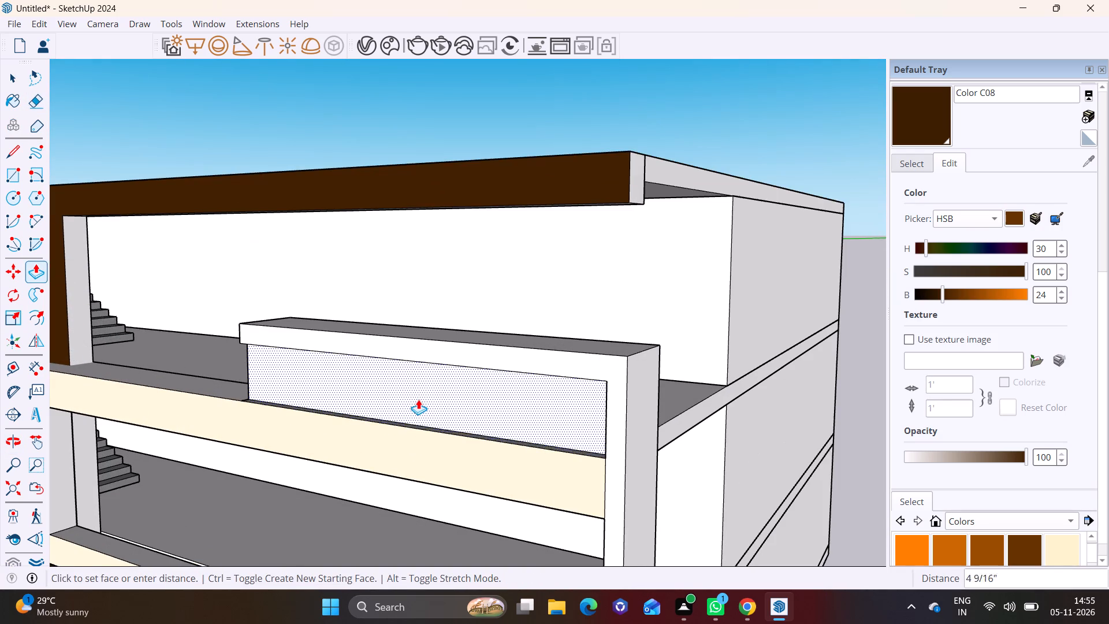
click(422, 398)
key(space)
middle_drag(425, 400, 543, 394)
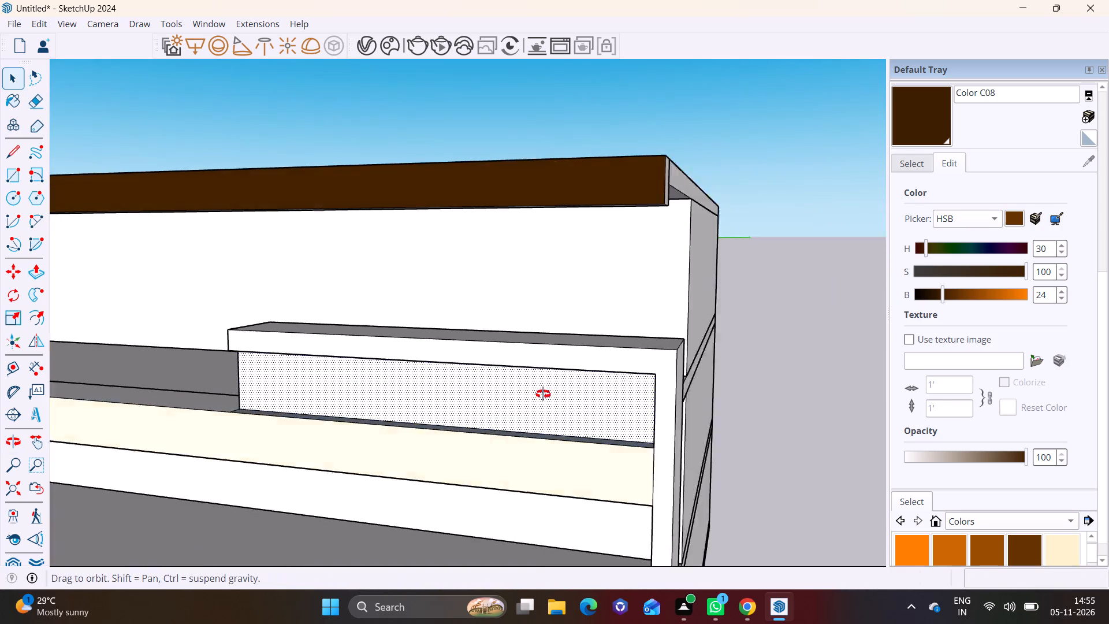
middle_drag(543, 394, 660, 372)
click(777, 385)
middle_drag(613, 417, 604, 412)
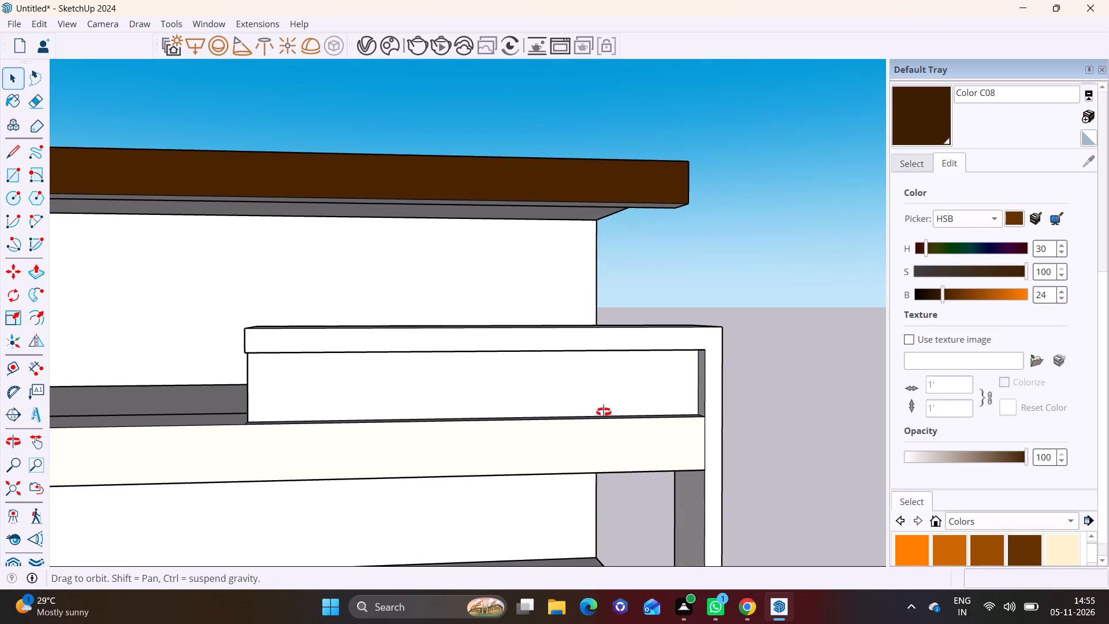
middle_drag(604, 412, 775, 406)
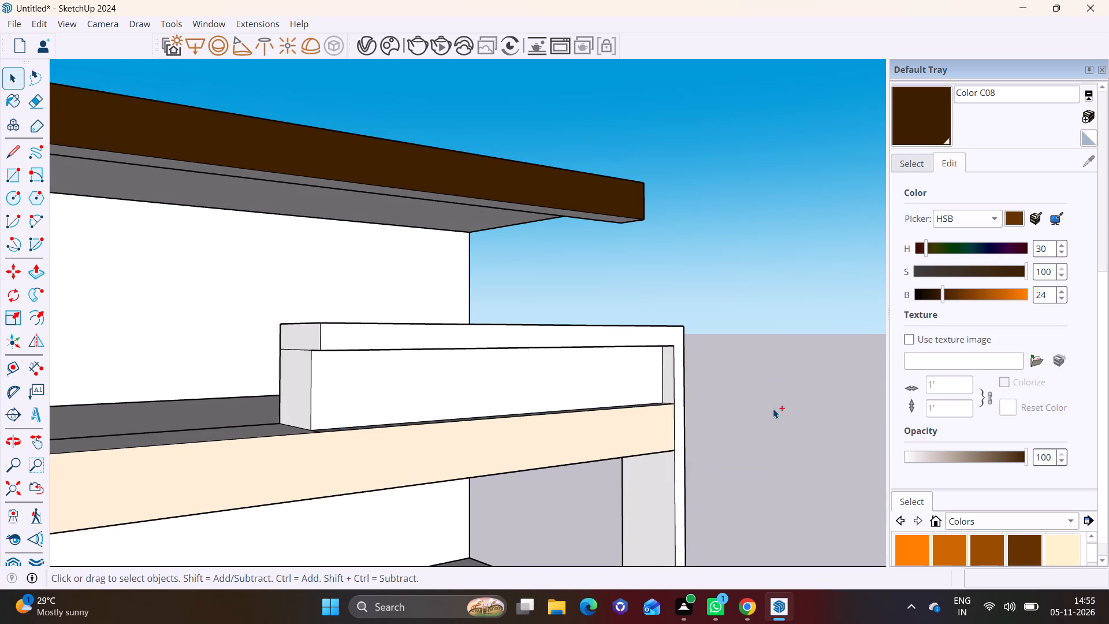
Undo the recessed panel, the edge clean-up, the end leg and the top band, back to the plain raised block.
key(ctrl+z)
key(ctrl+z)
key(ctrl+z)
key(ctrl+z)
key(ctrl+z)
key(ctrl+z)
key(ctrl+z)
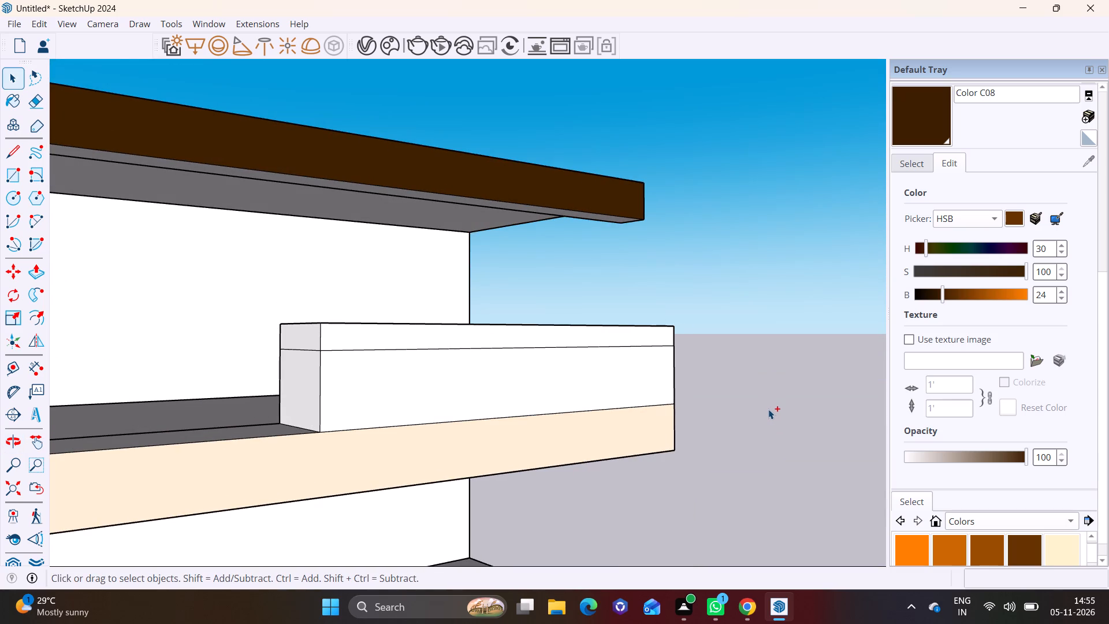
key(ctrl+z)
Lower the top face of the plain raised block by about 1' 4 3/4".
middle_drag(641, 371, 355, 505)
scroll(369, 415, up, 3)
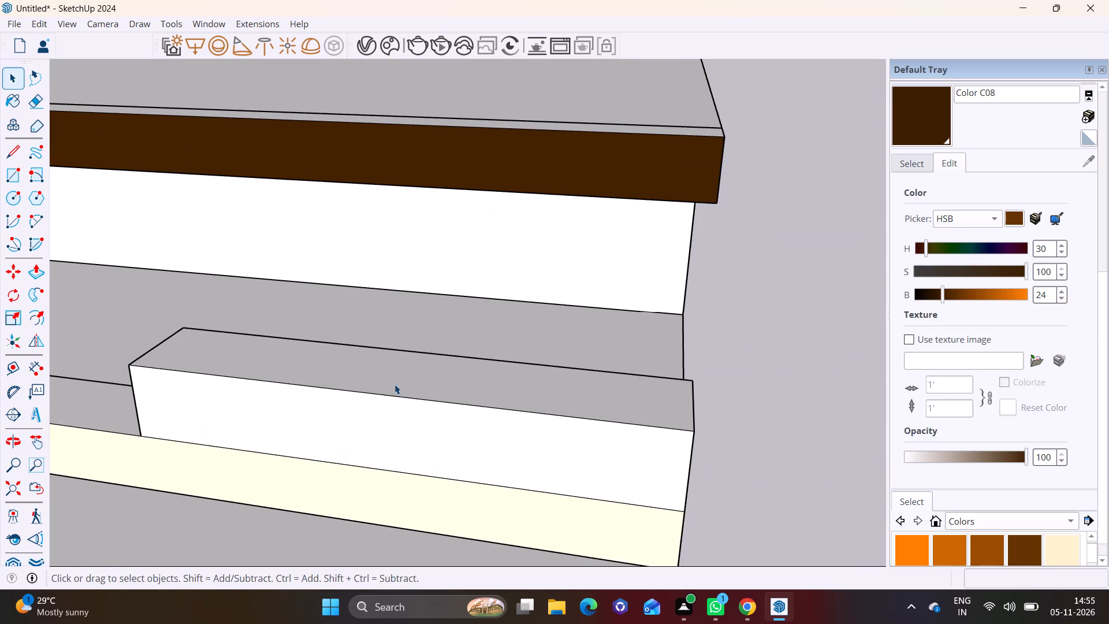
click(395, 384)
click(29, 266)
click(277, 354)
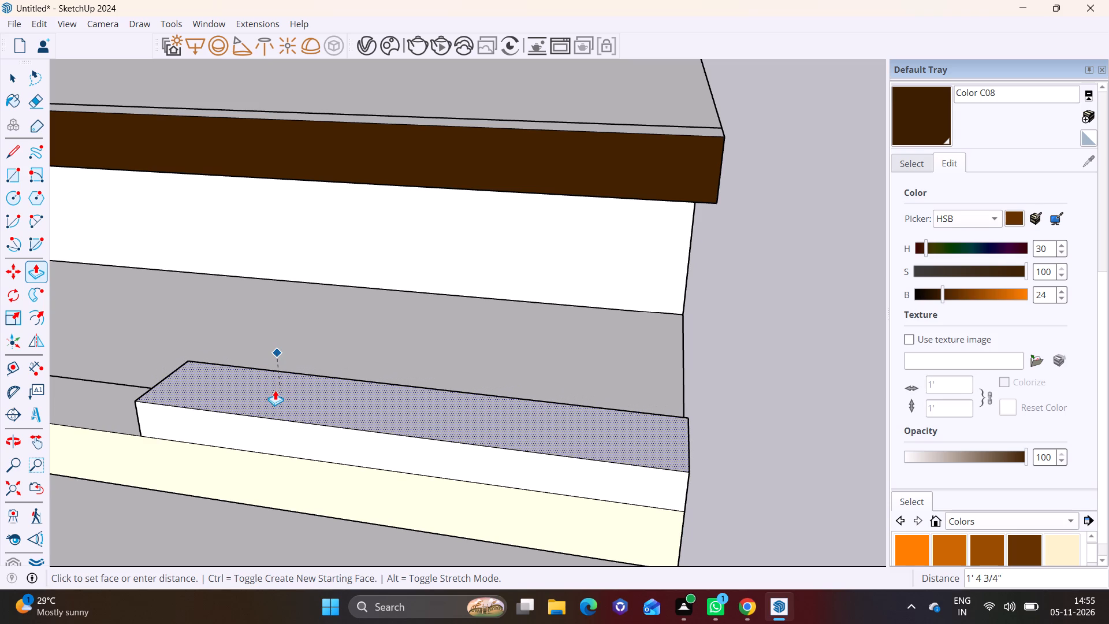
click(275, 390)
Raise the block's top face about 1' 1/8" from a new starting face, forming a separate upper band.
click(272, 406)
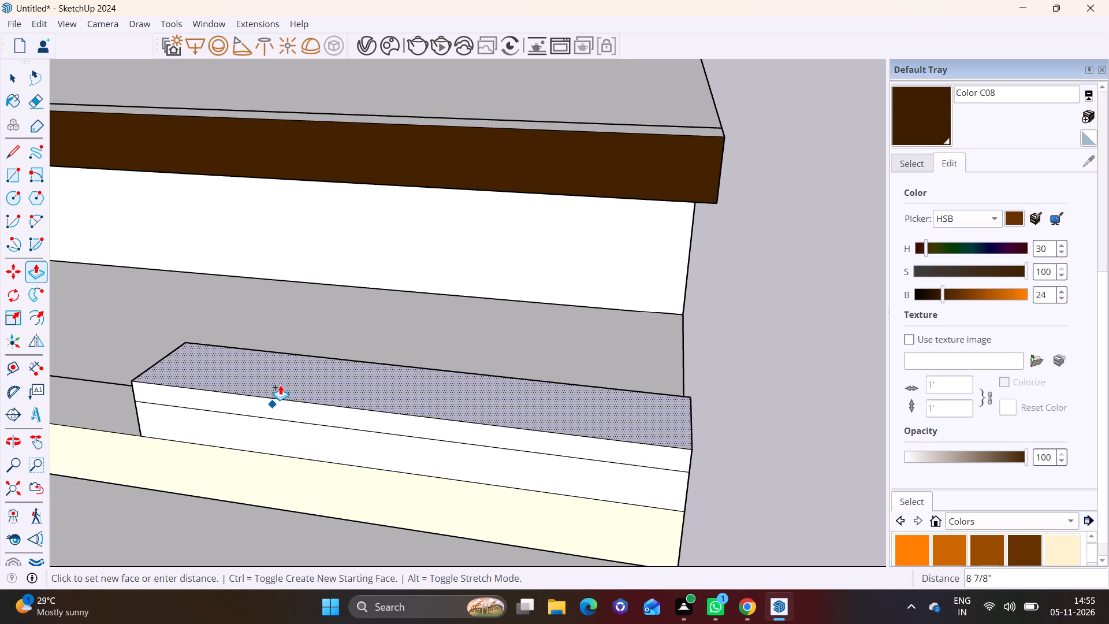
click(283, 378)
middle_drag(616, 400, 385, 355)
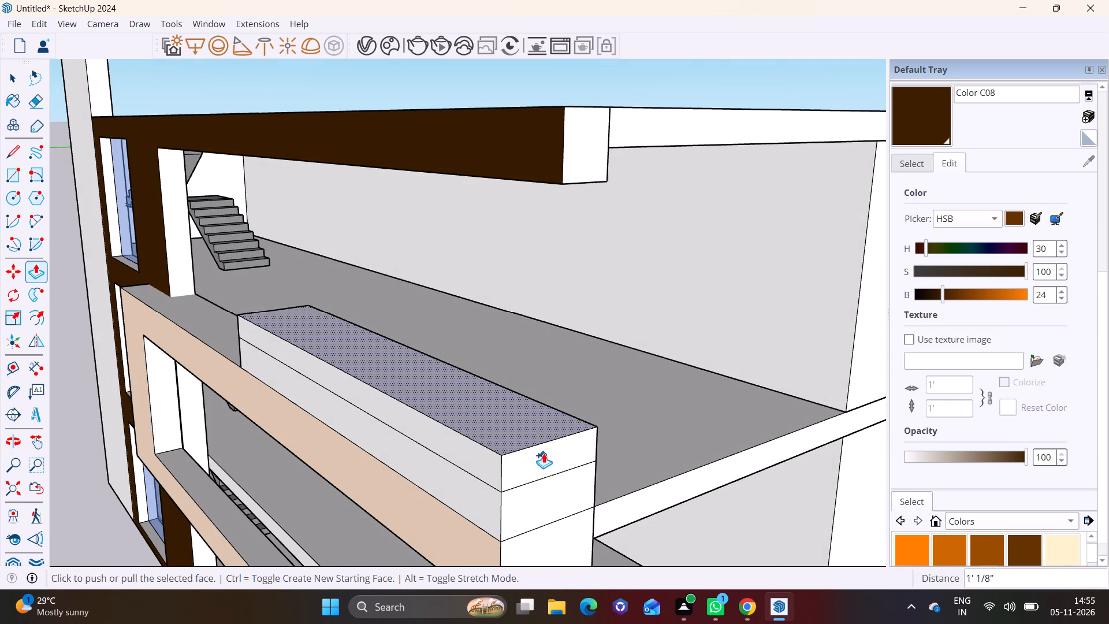
scroll(544, 451, down, 4)
shift+middle_drag(561, 469, 526, 335)
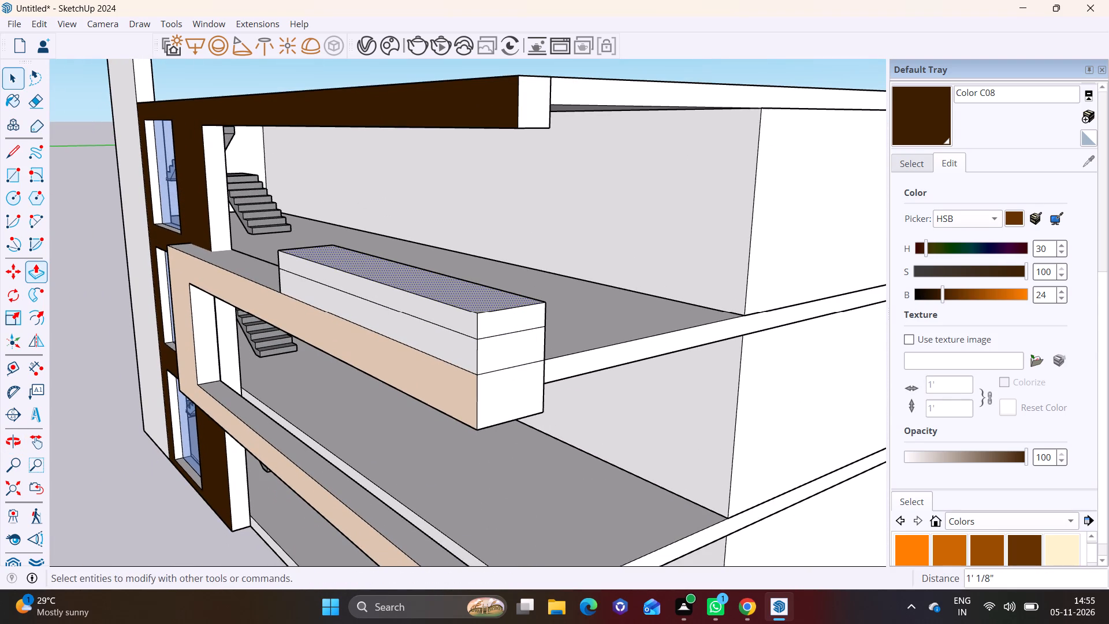
Extend the end face of the block's upper band outward about 1' 6 1/8" beyond the facade frame.
click(20, 77)
click(517, 328)
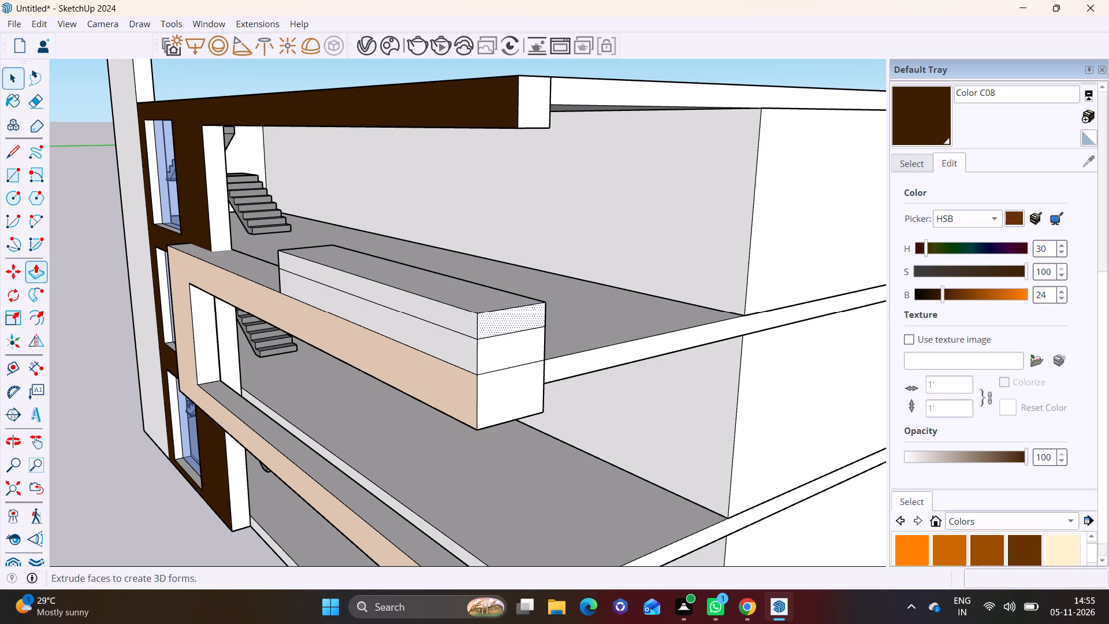
click(36, 272)
click(501, 327)
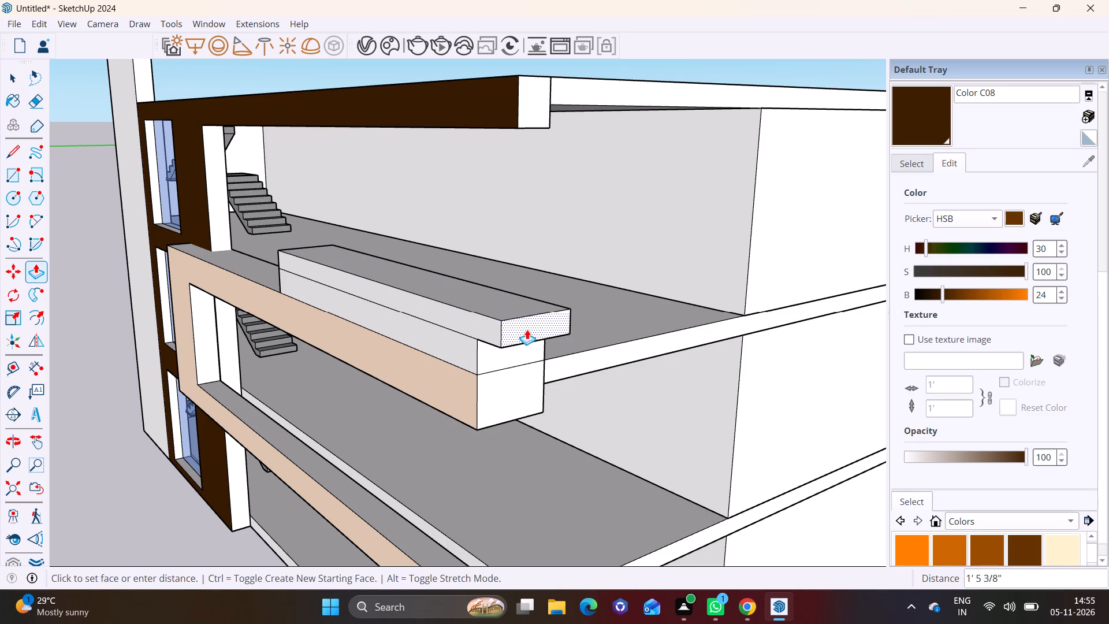
click(527, 330)
middle_drag(542, 352, 620, 168)
scroll(619, 149, up, 2)
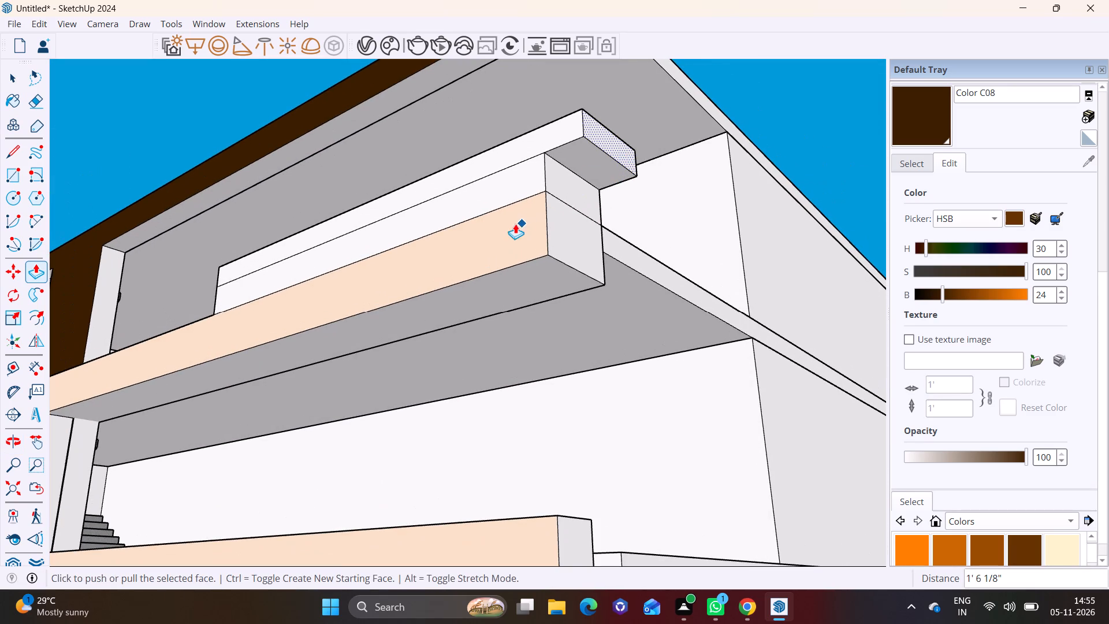
Extend the underside of the upper band's projecting end down about 23' 4 13/16" as a vertical leg toward the ground slab.
key(space)
click(596, 175)
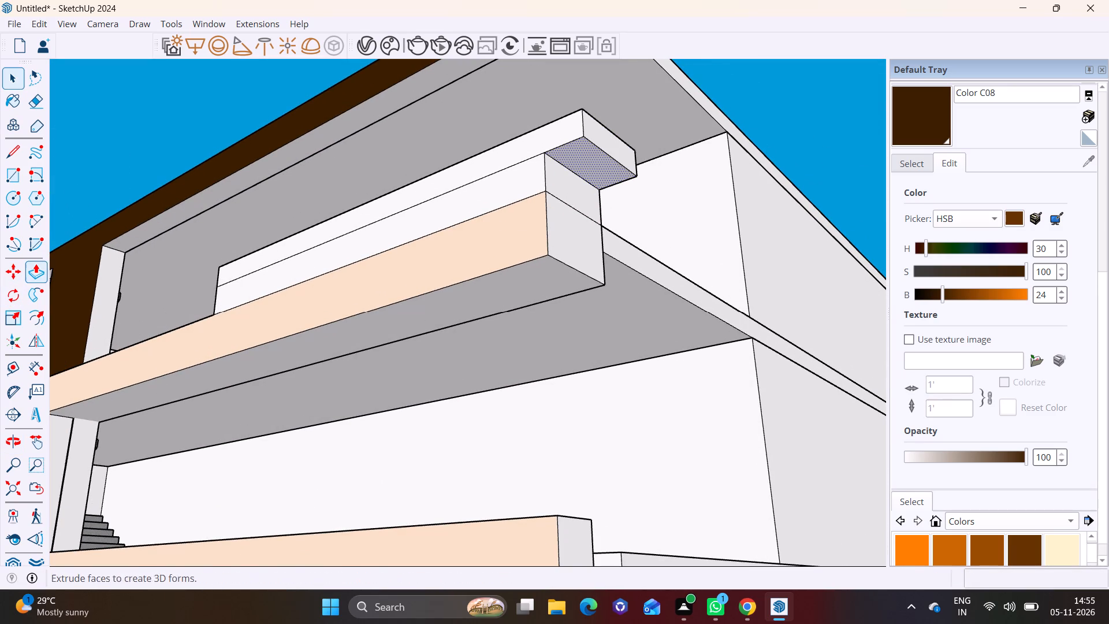
click(27, 277)
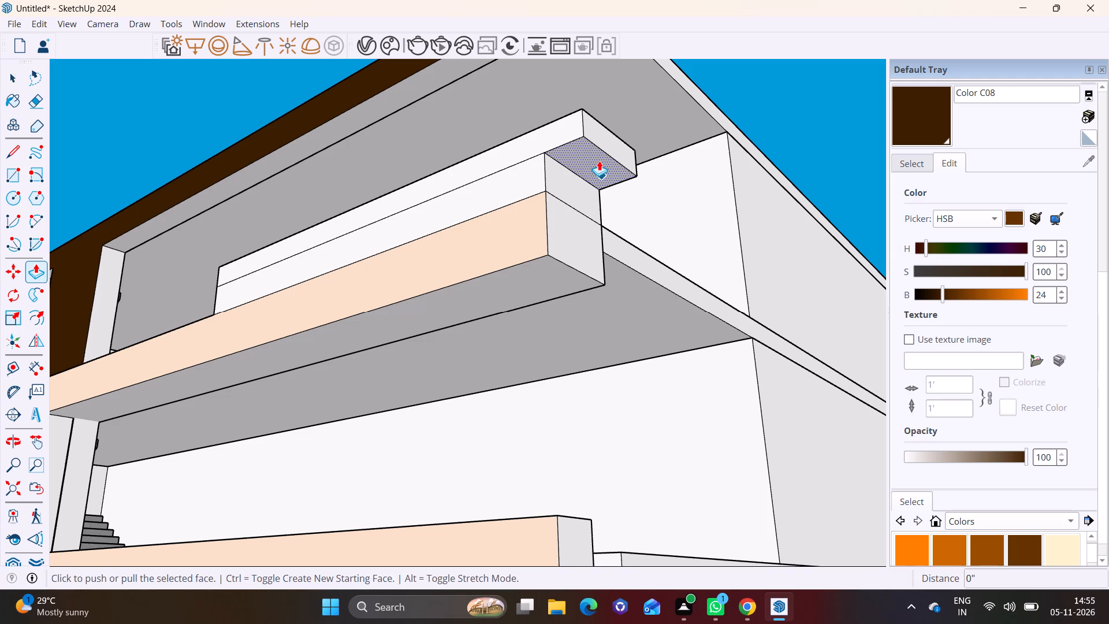
click(599, 155)
scroll(574, 387, down, 4)
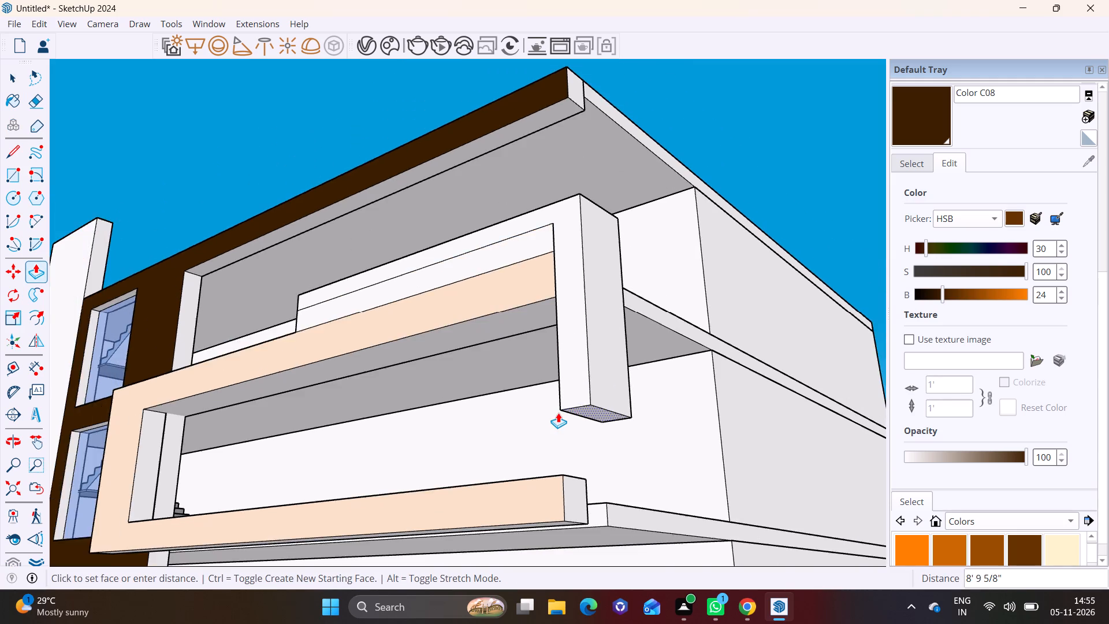
scroll(558, 413, down, 8)
shift+middle_drag(558, 413, 611, 239)
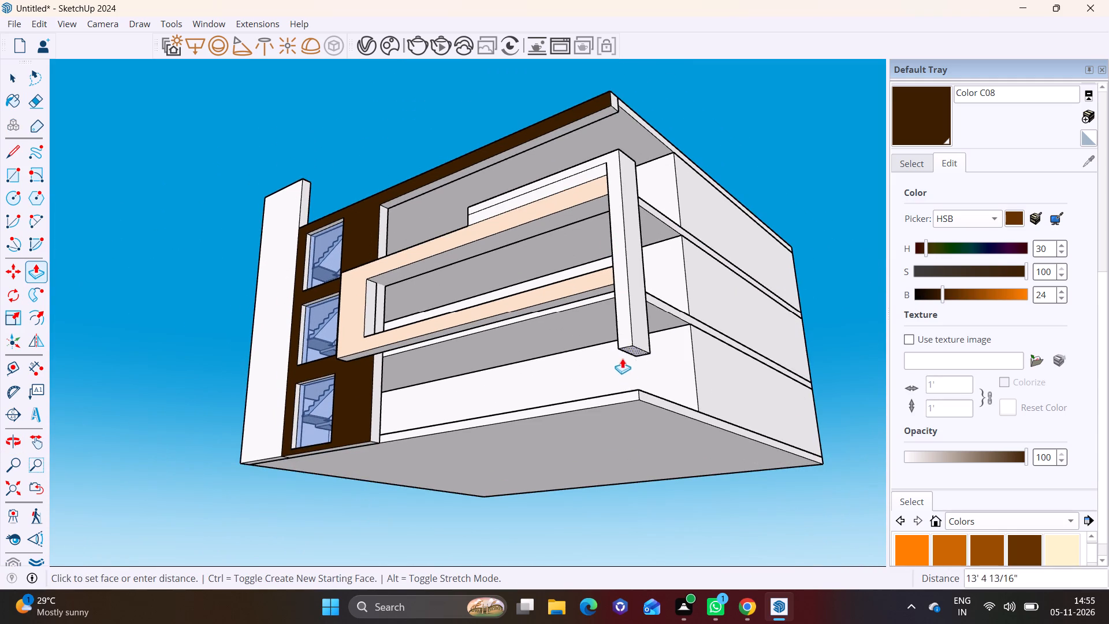
click(675, 408)
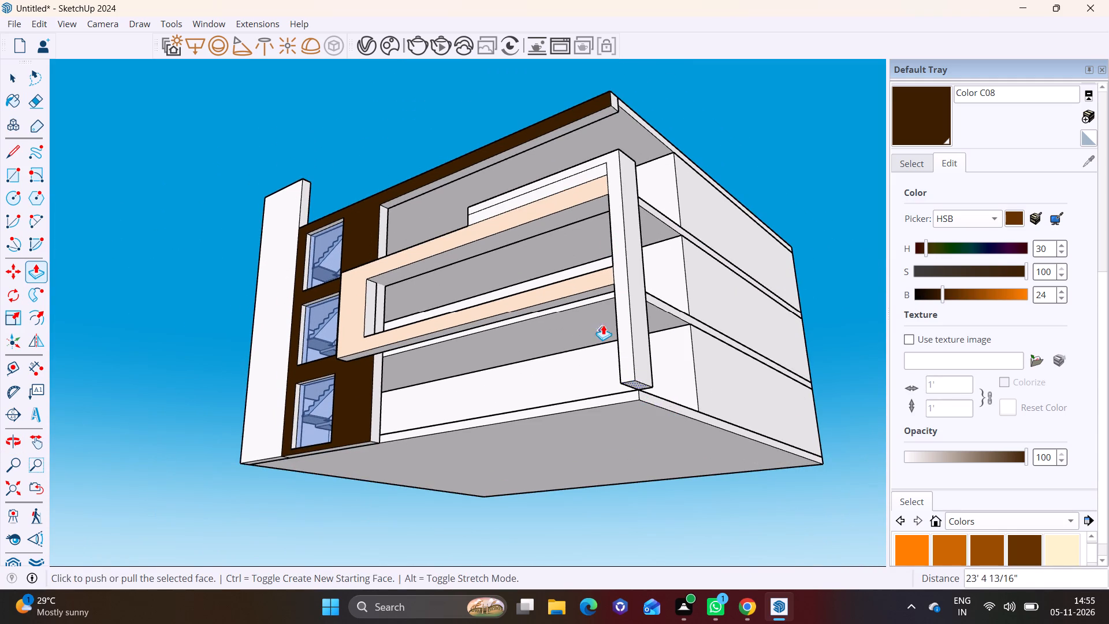
Recess the block's front face beneath the upper band by about 5 1/2".
shift+middle_drag(603, 325, 587, 417)
shift+scroll(587, 417, down, 1)
middle_drag(600, 278, 612, 384)
scroll(563, 358, up, 11)
middle_drag(561, 358, 508, 356)
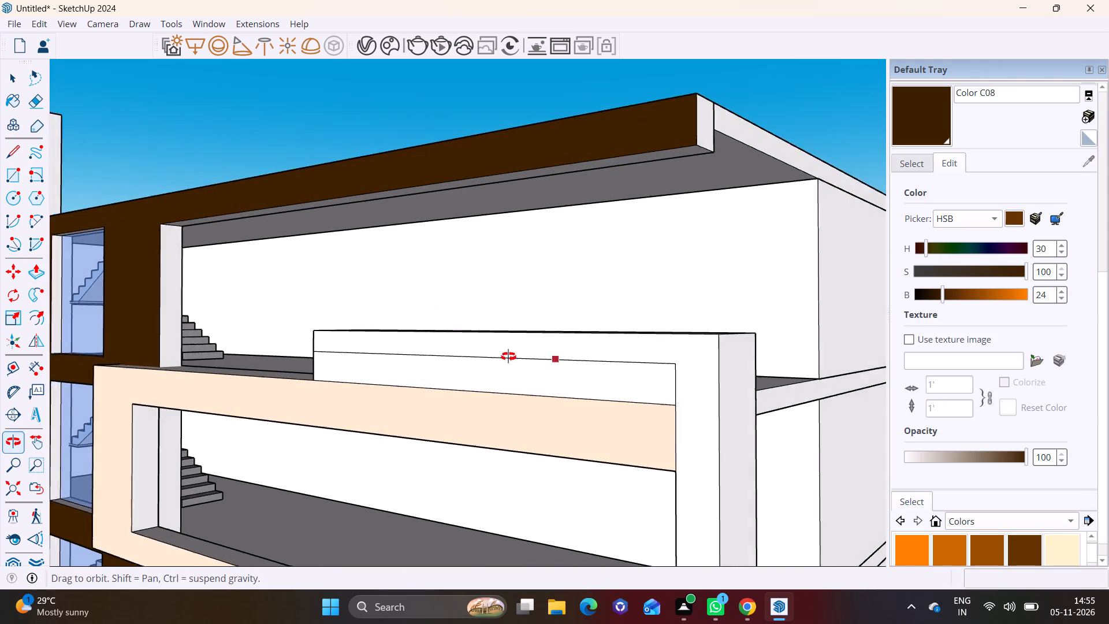
middle_drag(508, 356, 482, 361)
key(space)
click(471, 378)
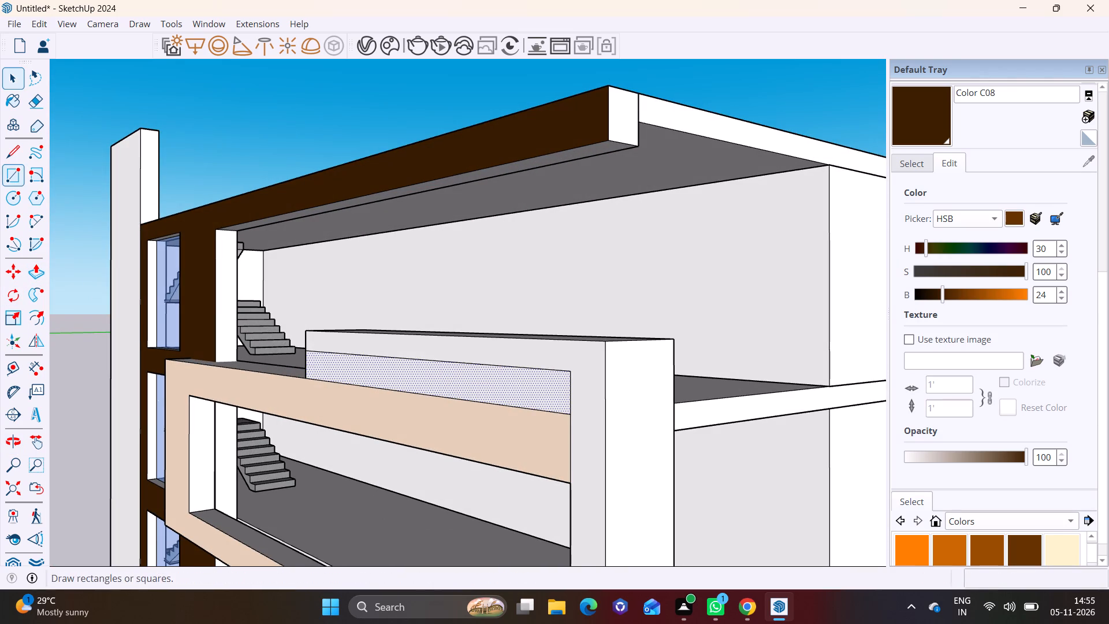
click(30, 265)
click(371, 370)
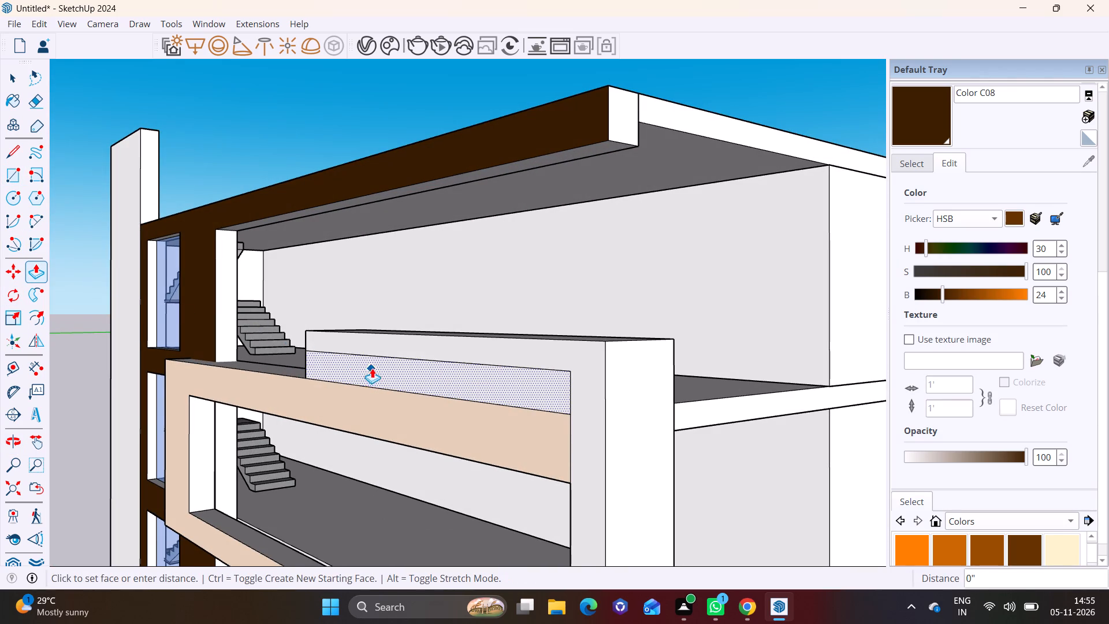
click(380, 365)
middle_drag(478, 396, 604, 285)
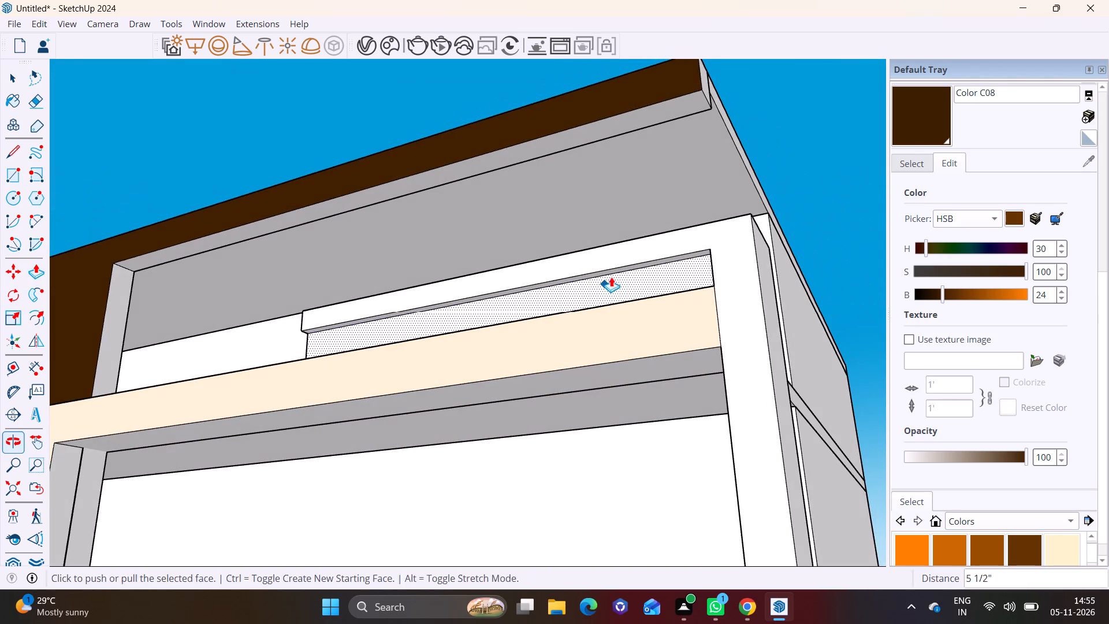
key(space)
click(808, 173)
Shorten the vertical leg by raising its bottom face about 2' 7/8".
scroll(523, 311, down, 4)
middle_drag(521, 316, 521, 330)
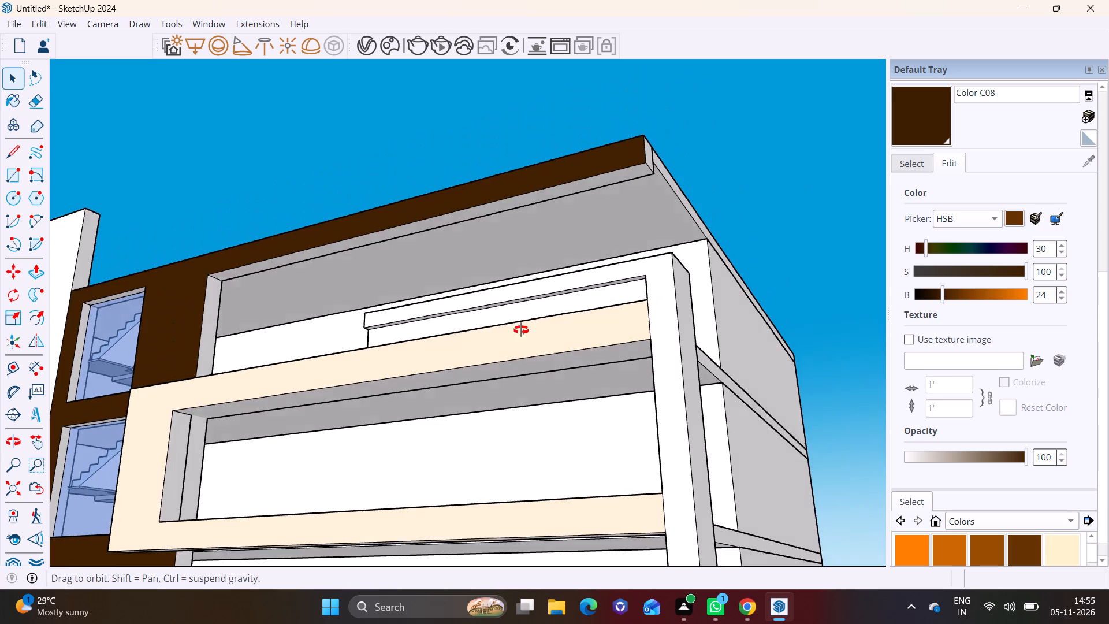
middle_drag(521, 330, 665, 444)
scroll(665, 444, down, 1)
scroll(540, 411, down, 3)
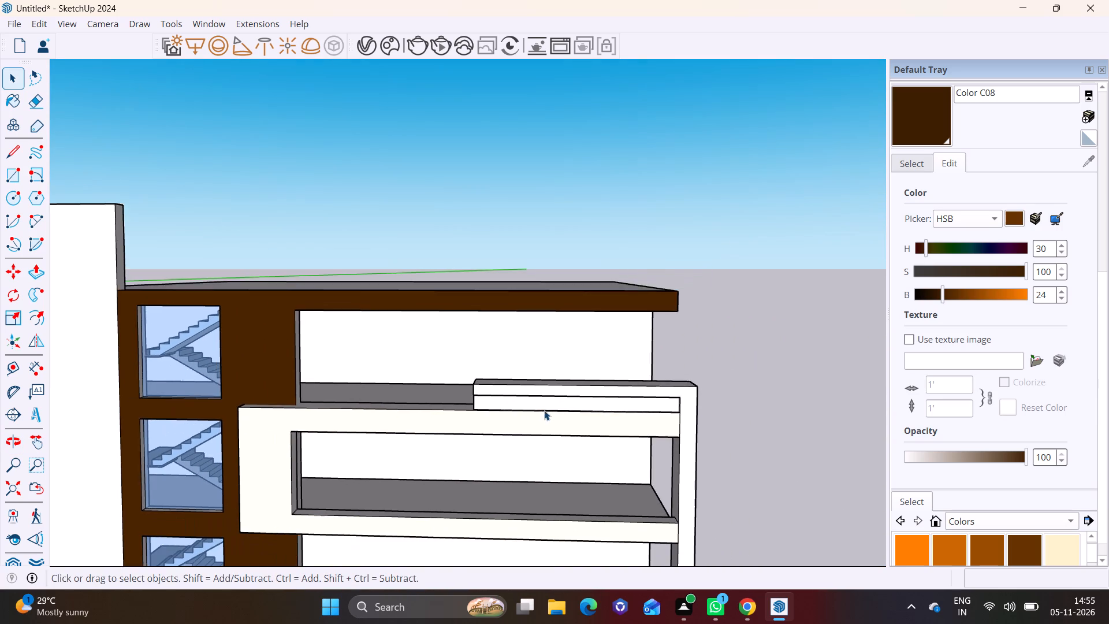
shift+middle_drag(554, 425, 542, 284)
shift+middle_drag(601, 408, 497, 361)
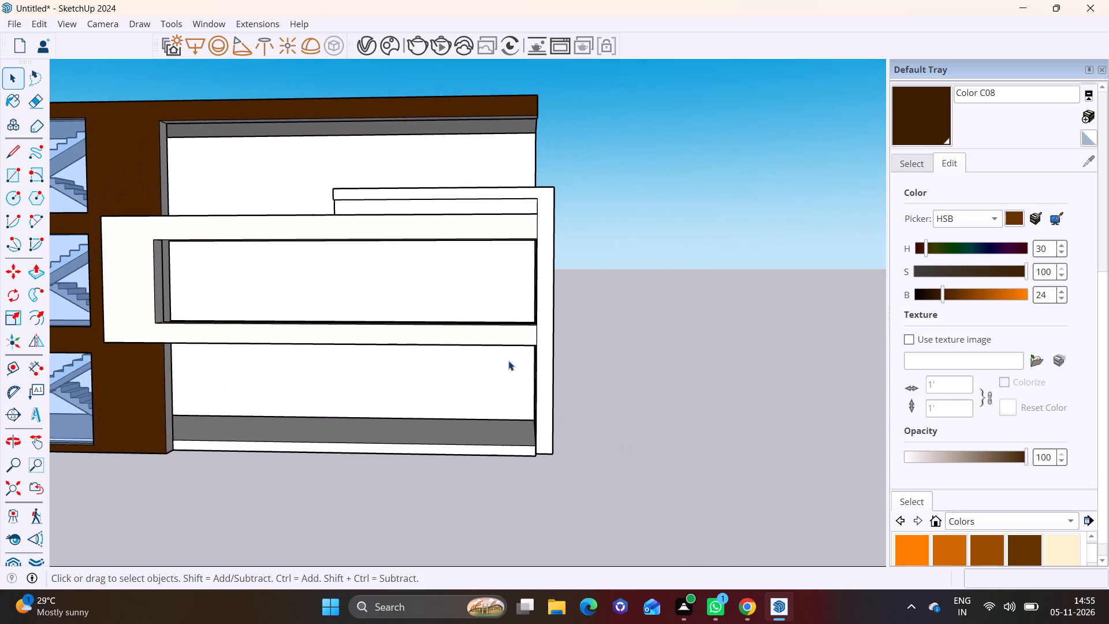
scroll(509, 362, up, 2)
middle_drag(539, 404, 626, 368)
scroll(548, 378, up, 1)
middle_drag(598, 401, 515, 335)
scroll(557, 365, up, 6)
click(660, 443)
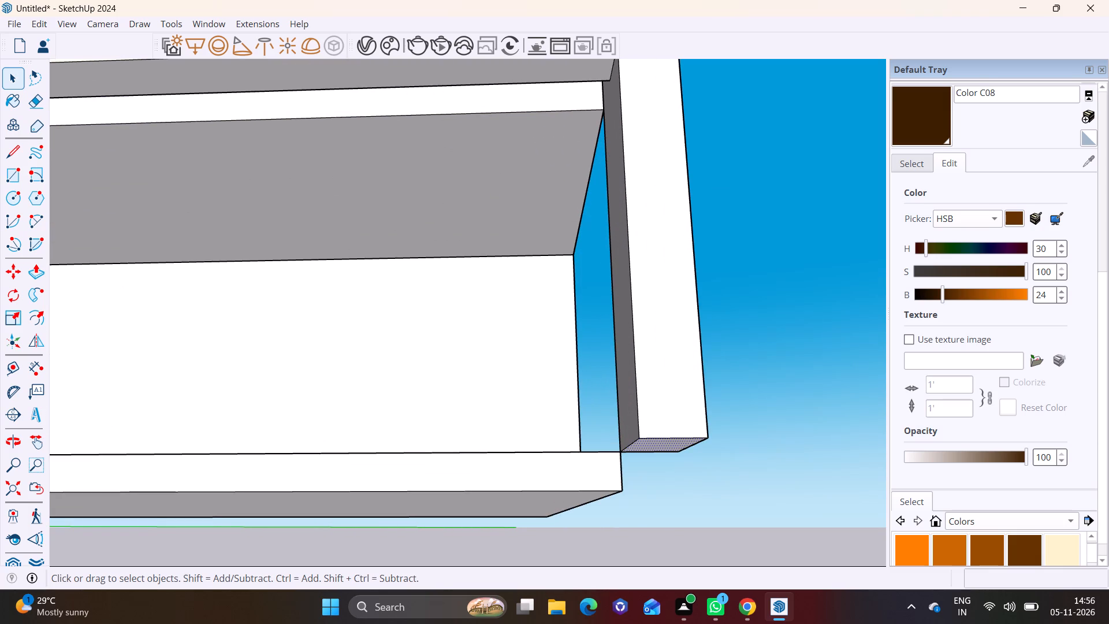
click(38, 272)
click(645, 451)
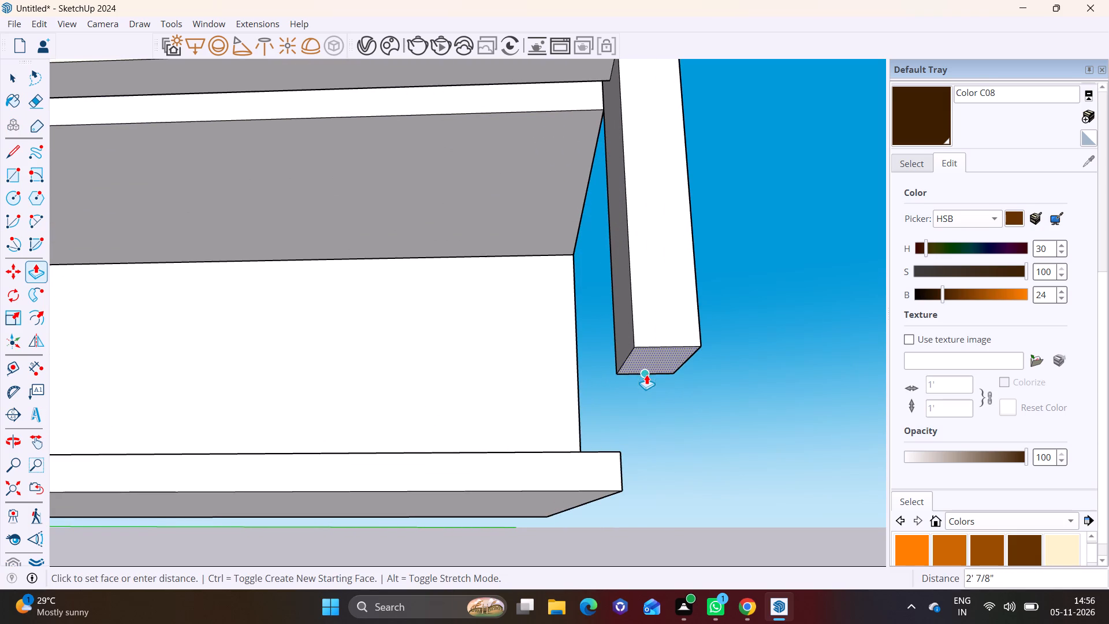
click(646, 374)
Draw a rectangle about 20' 3 1/16" by 2' 3 7/8" on the ground slab, along its front edge from the corner beside the leg.
scroll(452, 362, down, 3)
middle_drag(452, 362, 447, 502)
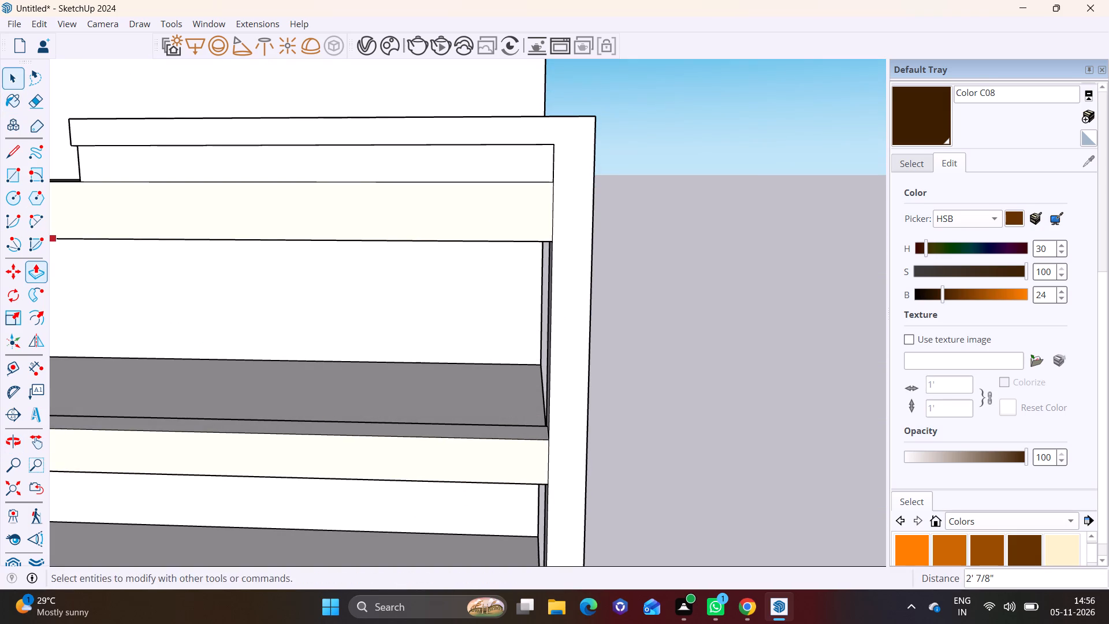
click(11, 84)
shift+middle_drag(296, 392, 415, 276)
shift+middle_drag(508, 426, 544, 331)
middle_drag(546, 338, 543, 407)
click(16, 177)
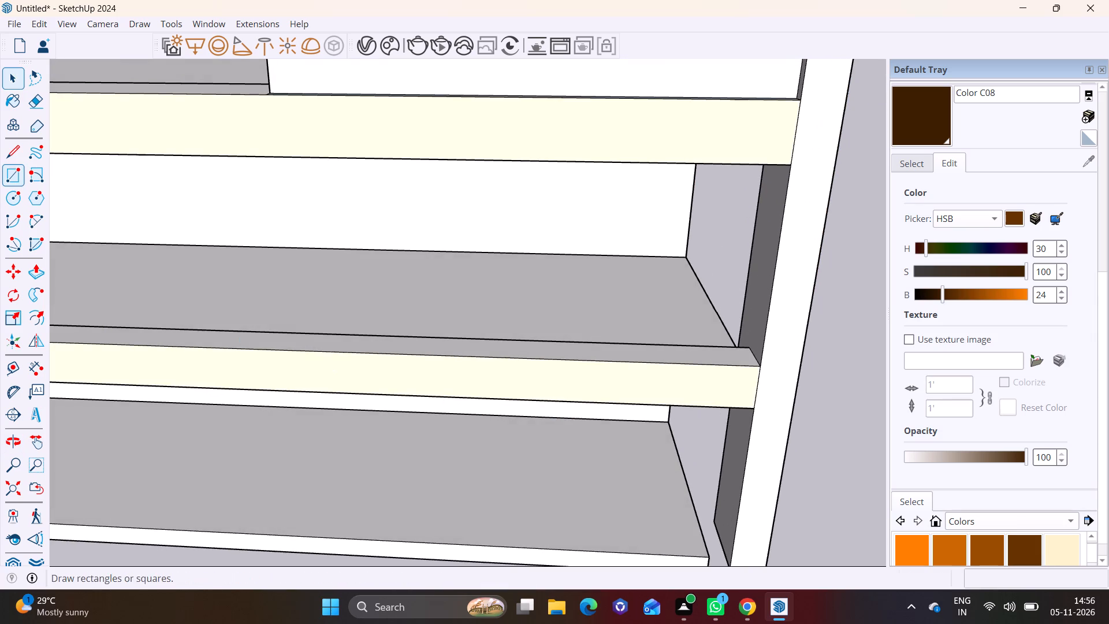
shift+middle_drag(734, 524, 765, 445)
click(731, 489)
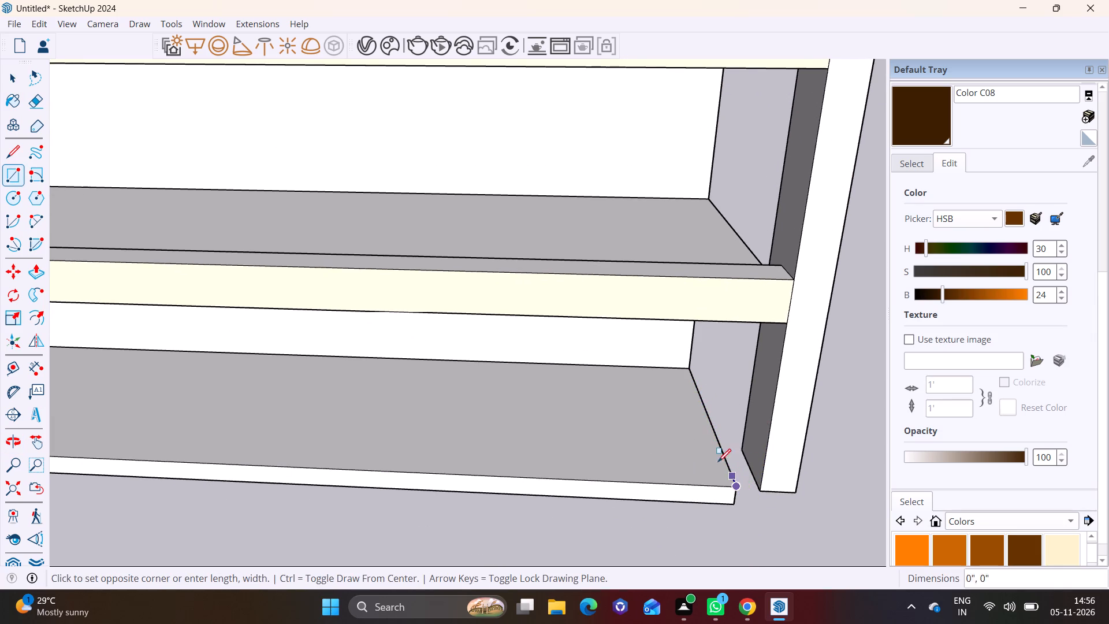
scroll(438, 440, down, 2)
middle_drag(308, 423, 345, 518)
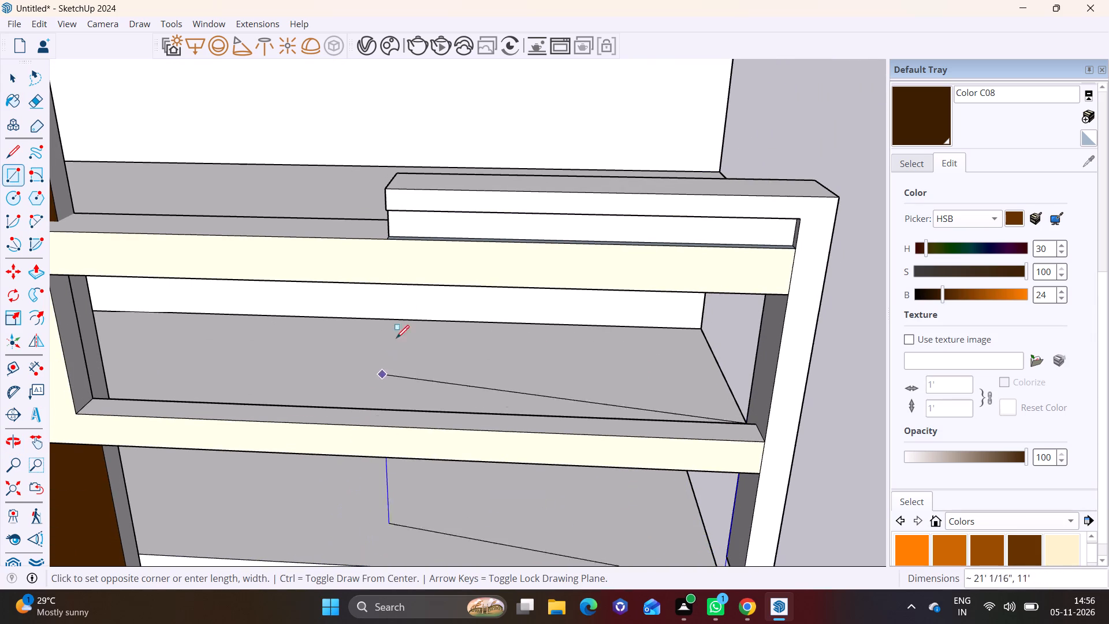
scroll(426, 518, down, 4)
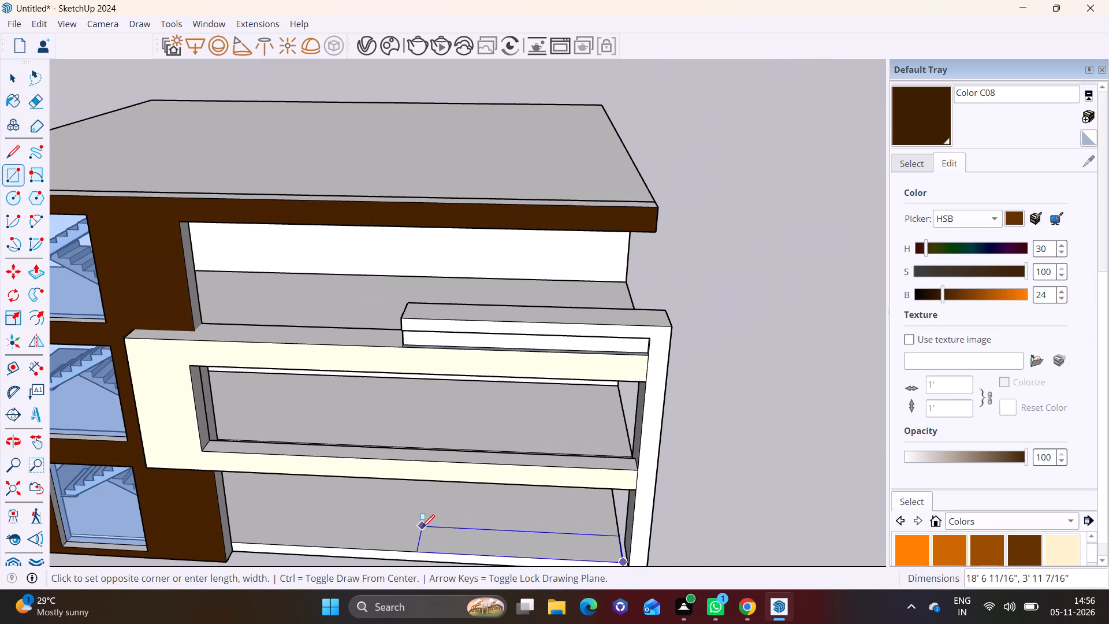
click(403, 536)
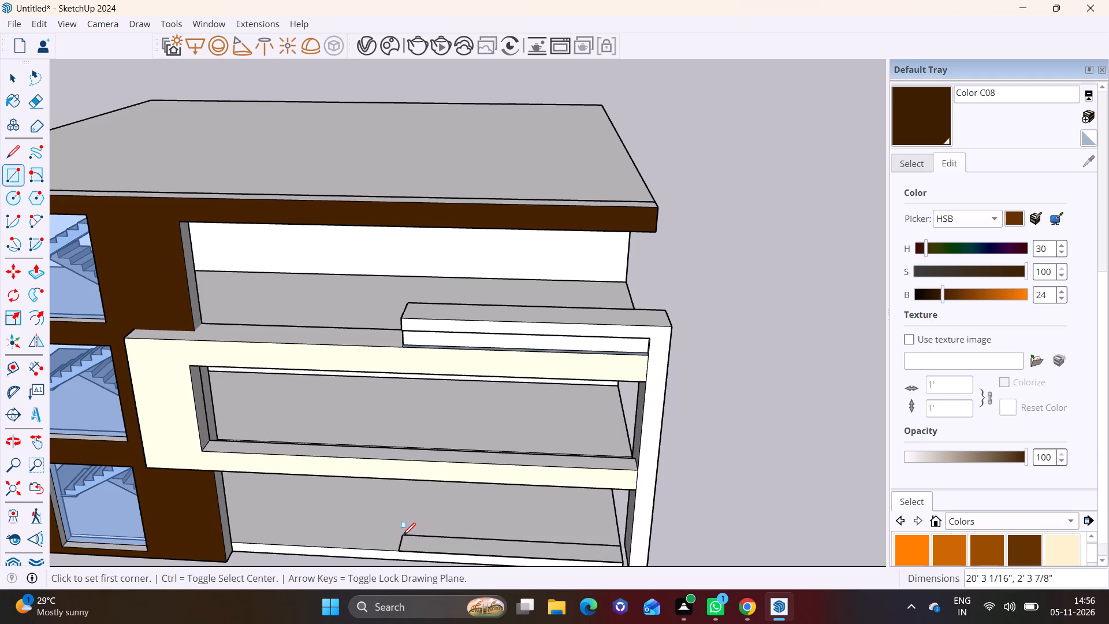
Raise the rectangle on the ground slab about 10" into a low base strip.
middle_drag(430, 535, 445, 415)
key(space)
scroll(493, 525, up, 7)
click(506, 528)
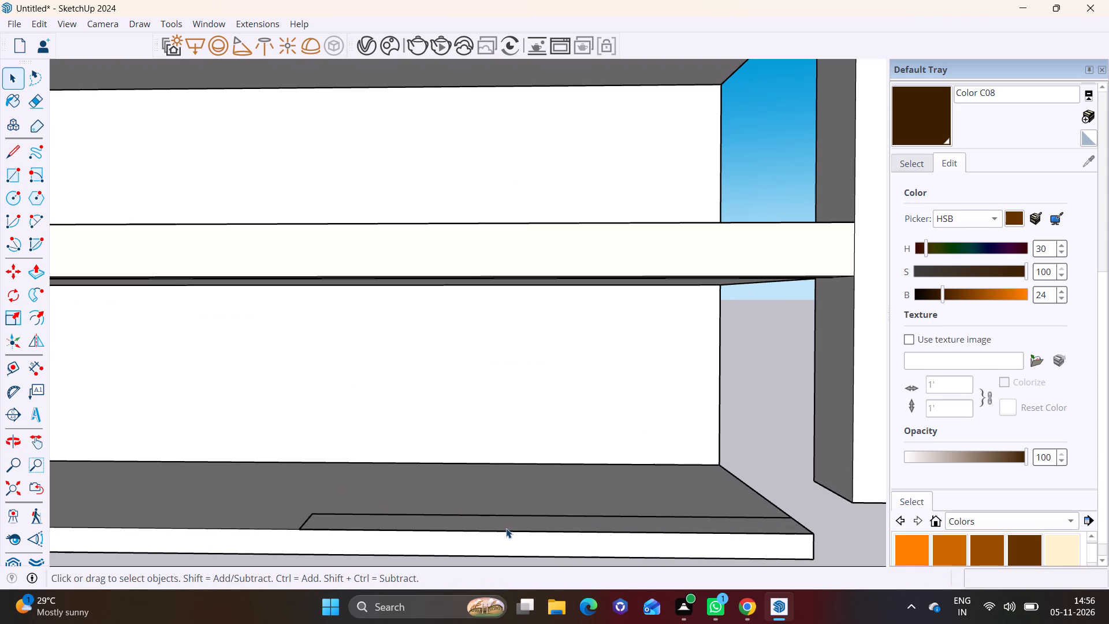
click(37, 273)
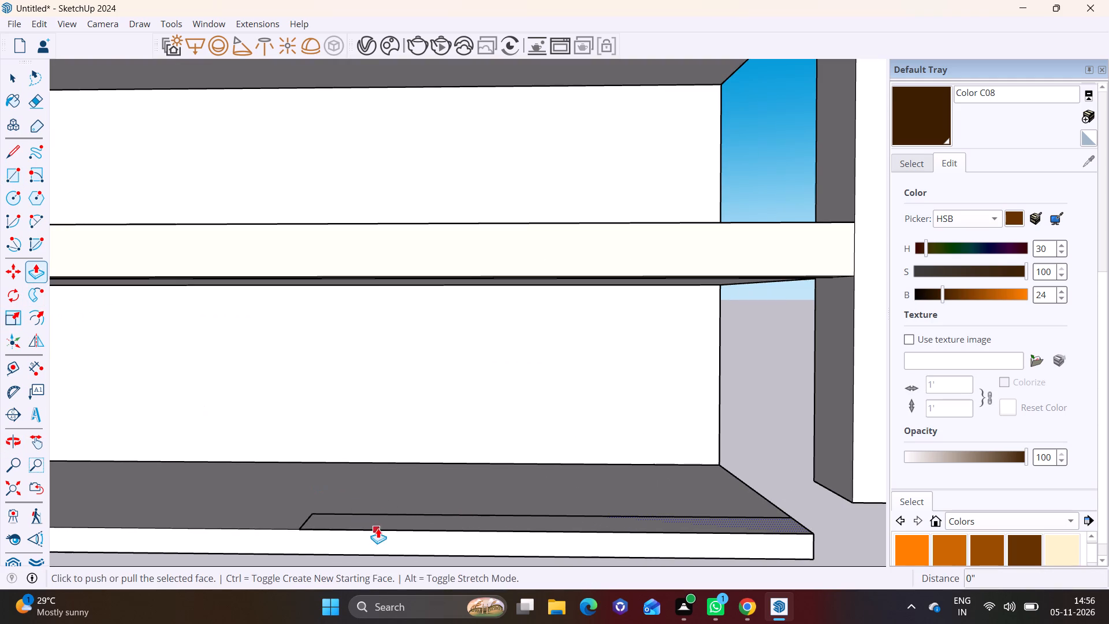
click(378, 523)
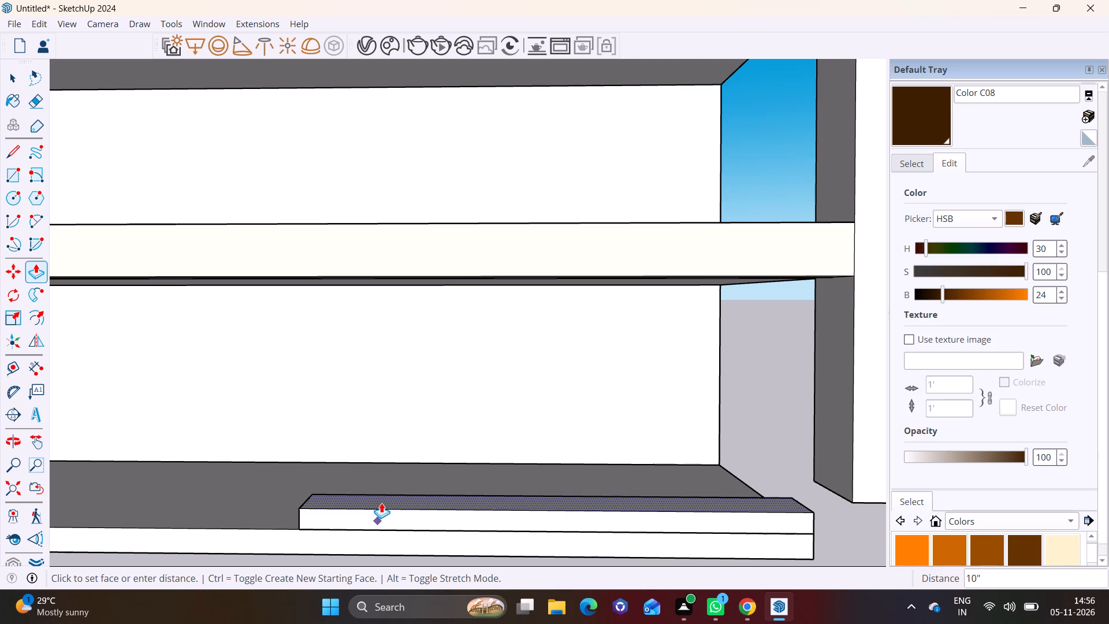
click(381, 503)
Draw a line across the leg's inner side face near its bottom end to split off a small lower face.
middle_drag(593, 529, 737, 552)
scroll(637, 523, down, 2)
shift+middle_drag(620, 520, 389, 521)
middle_drag(403, 519, 490, 504)
key(space)
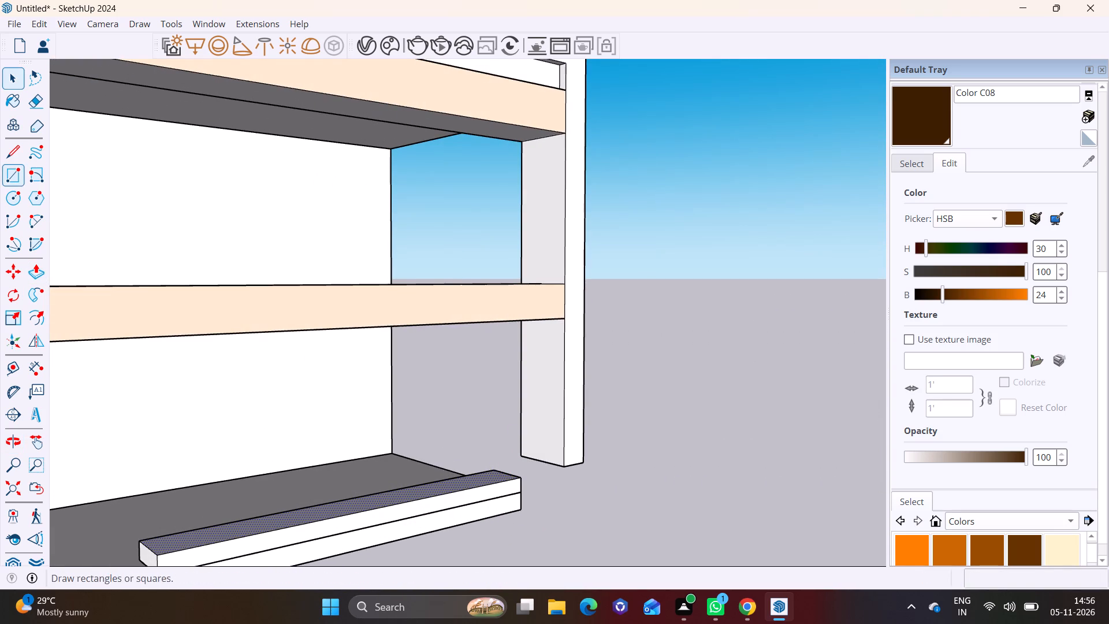
click(13, 149)
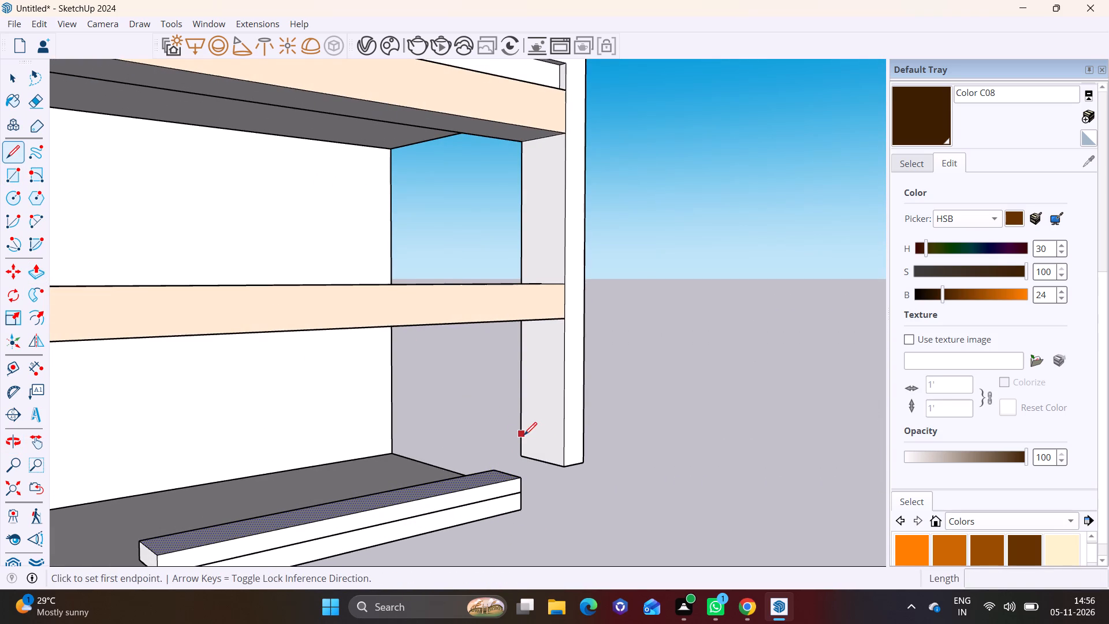
click(524, 435)
click(568, 440)
key(space)
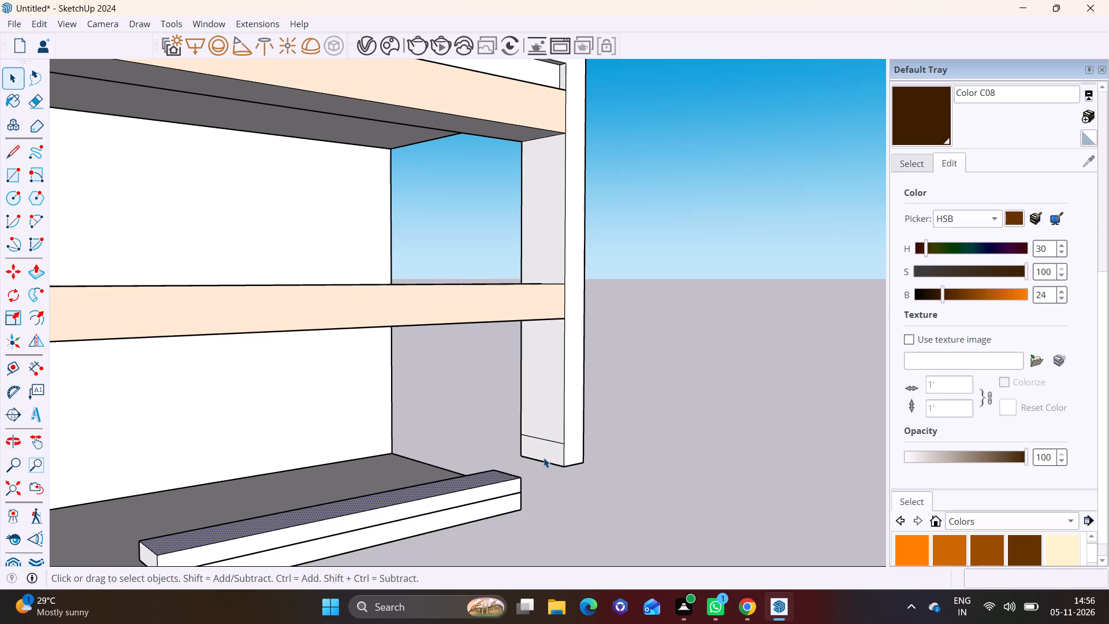
Extrude the small lower face about 20' 3 1/16" along the facade, forming a bottom arm above the base strip.
click(544, 458)
click(35, 271)
click(559, 453)
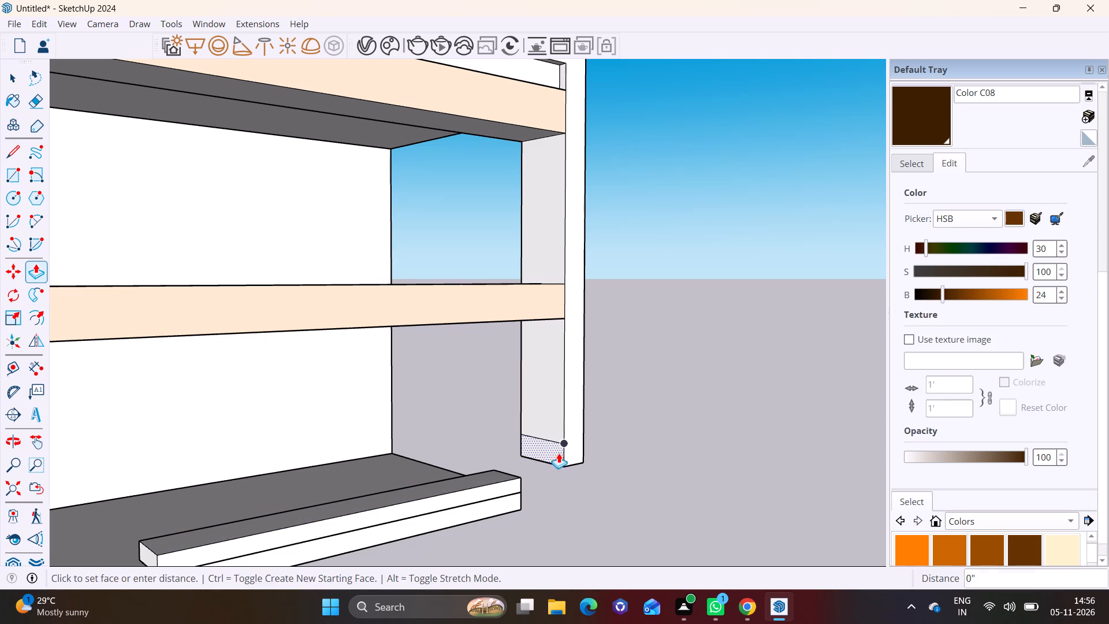
scroll(358, 474, down, 3)
click(211, 545)
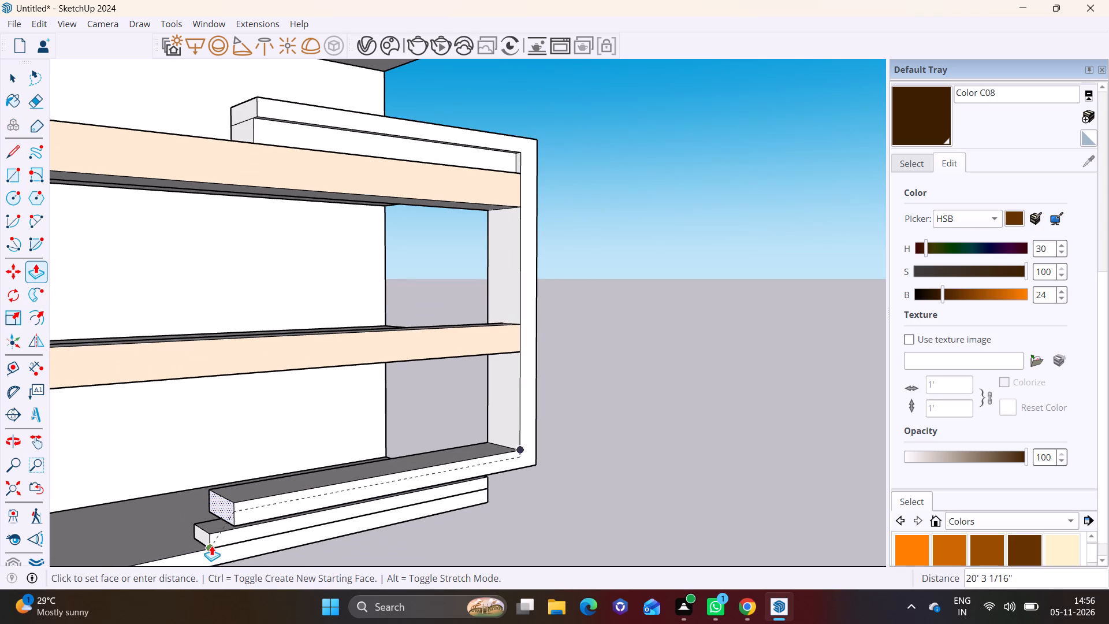
Lower the underside of the leg and bottom arm about 1' 2 7/8" onto the base strip.
middle_drag(291, 537, 248, 458)
middle_drag(365, 482, 158, 442)
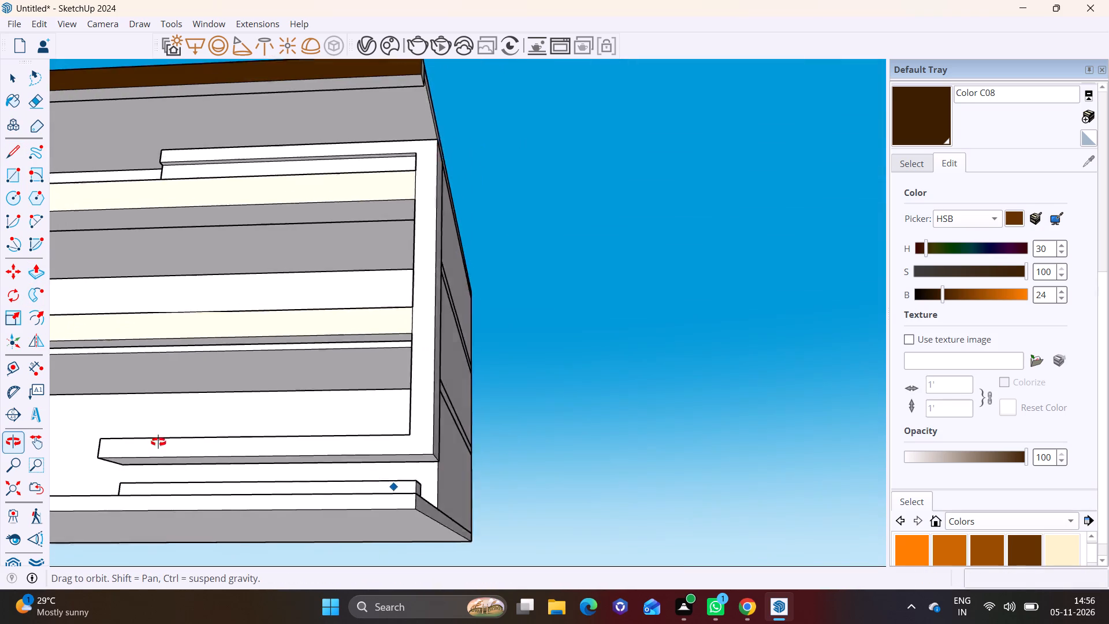
middle_drag(158, 442, 55, 442)
scroll(279, 443, up, 3)
shift+middle_drag(383, 499, 383, 454)
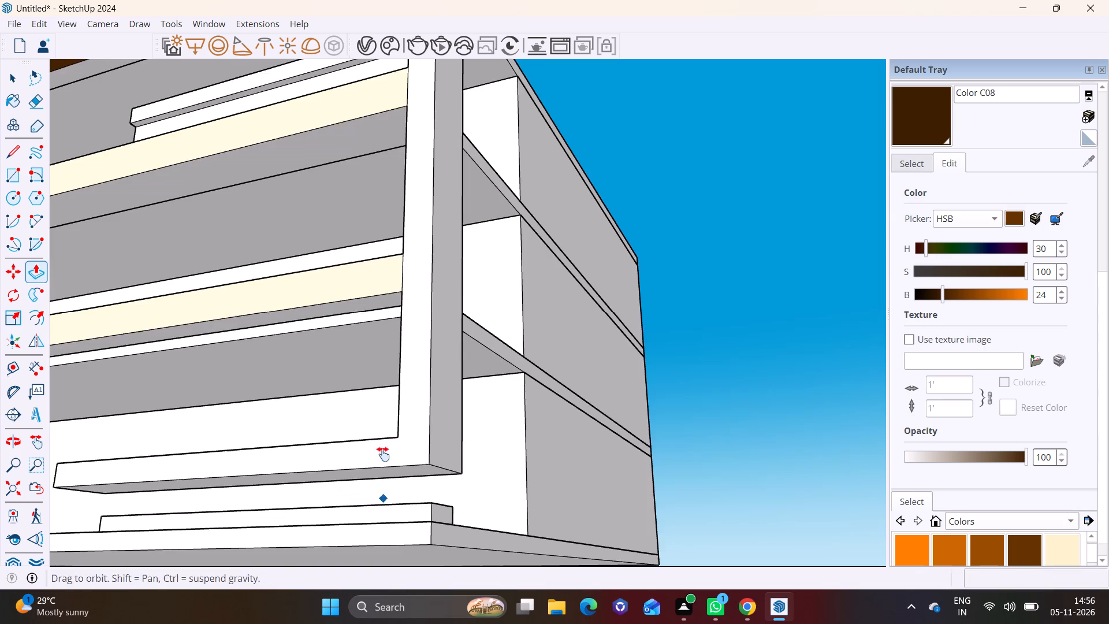
shift+middle_drag(383, 454, 382, 439)
key(space)
click(367, 388)
click(35, 270)
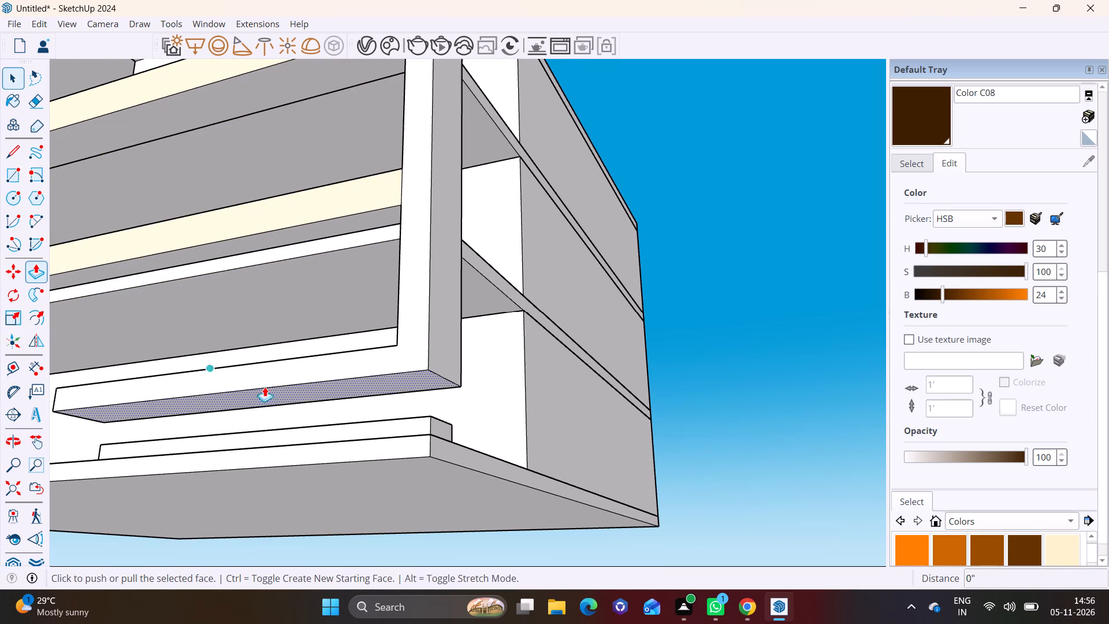
click(322, 388)
click(439, 425)
Push the front face of the base strip inward so it sits recessed beneath the bottom arm.
middle_drag(459, 406, 420, 476)
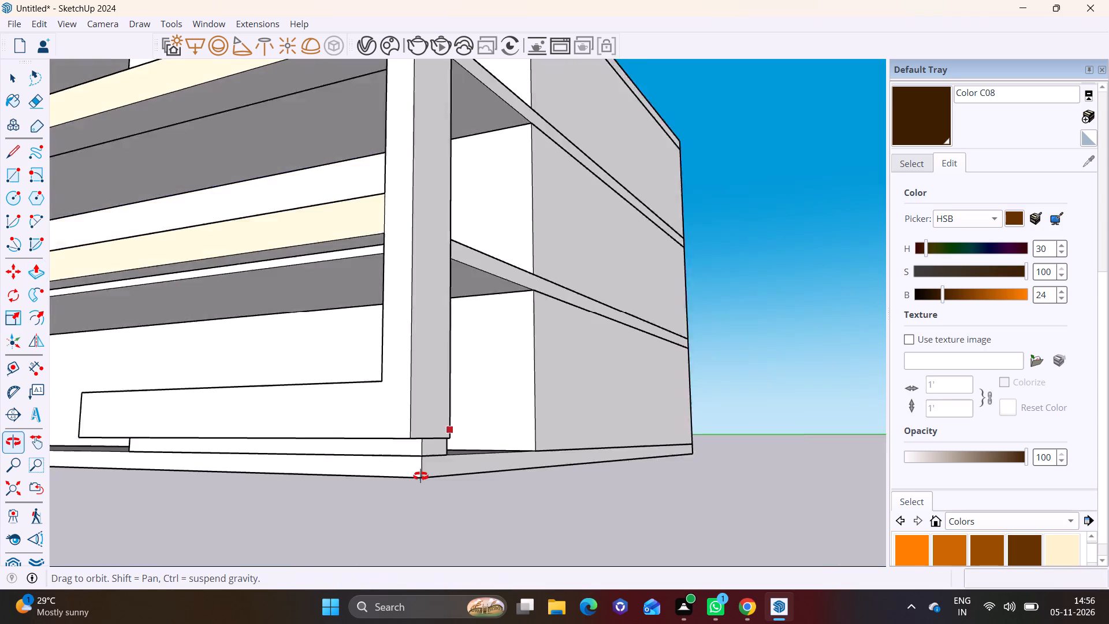
middle_drag(420, 476, 362, 492)
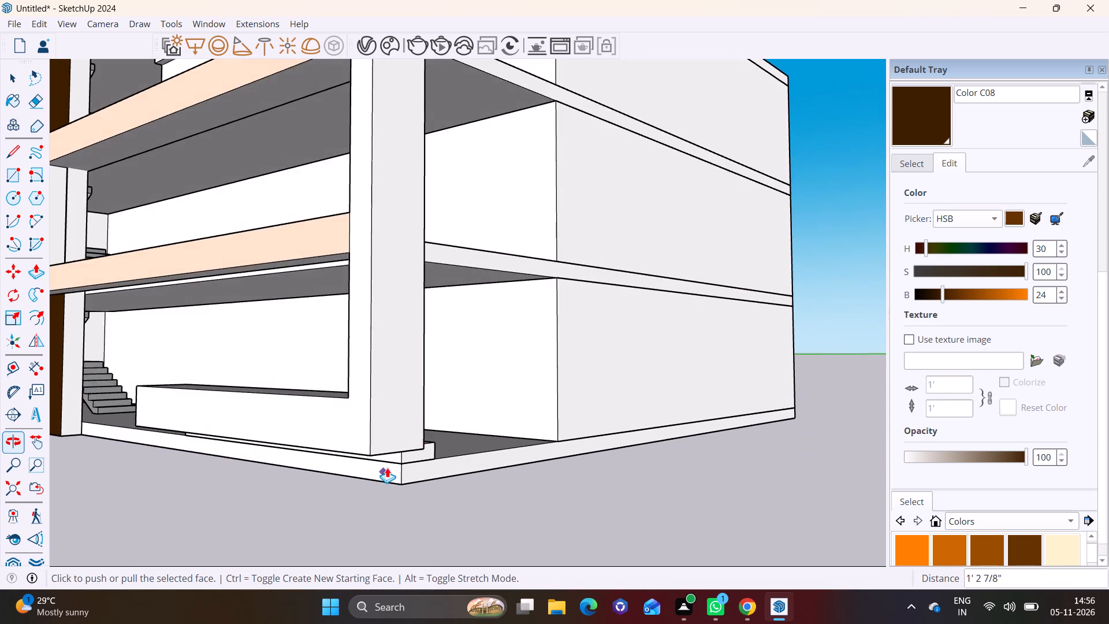
scroll(387, 466, down, 5)
middle_drag(430, 431, 490, 388)
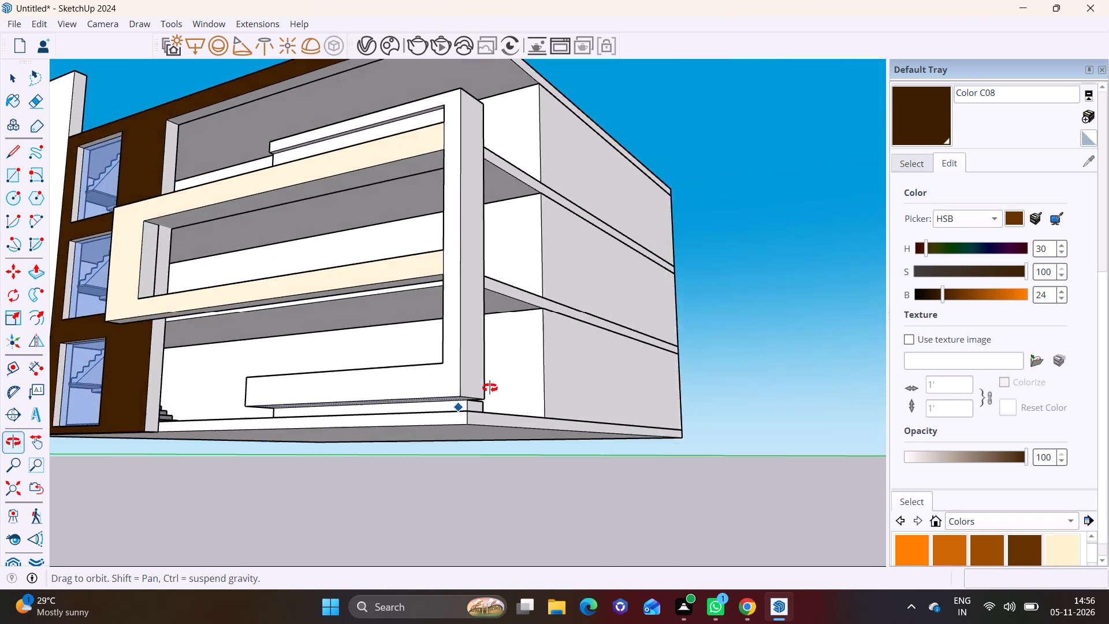
middle_drag(490, 388, 490, 388)
scroll(377, 408, up, 5)
key(space)
click(379, 407)
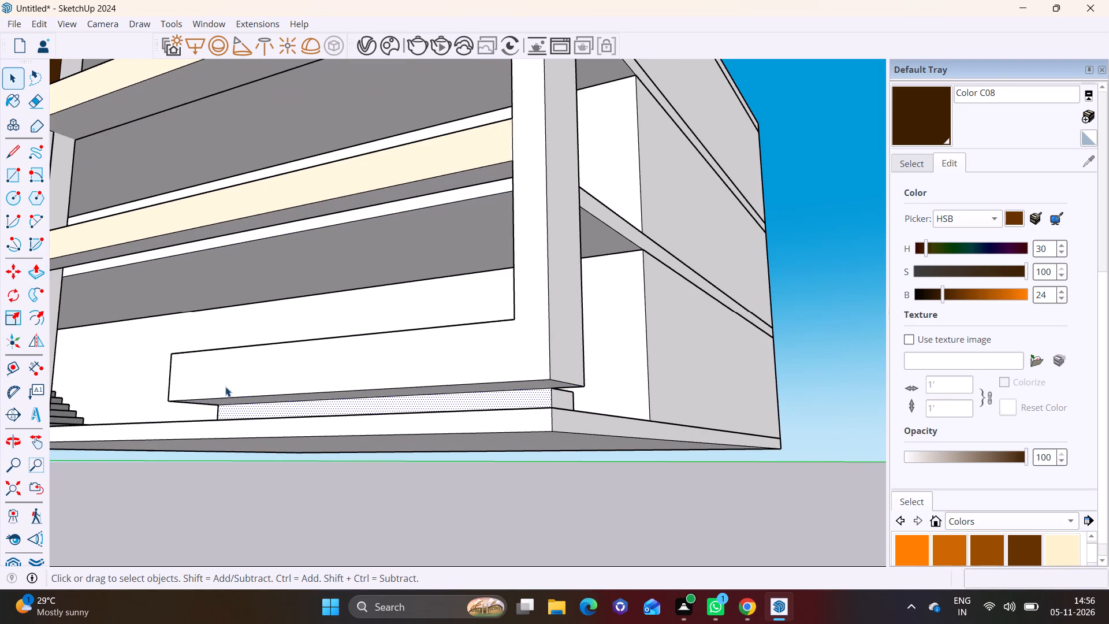
click(35, 266)
scroll(632, 444, up, 4)
click(410, 333)
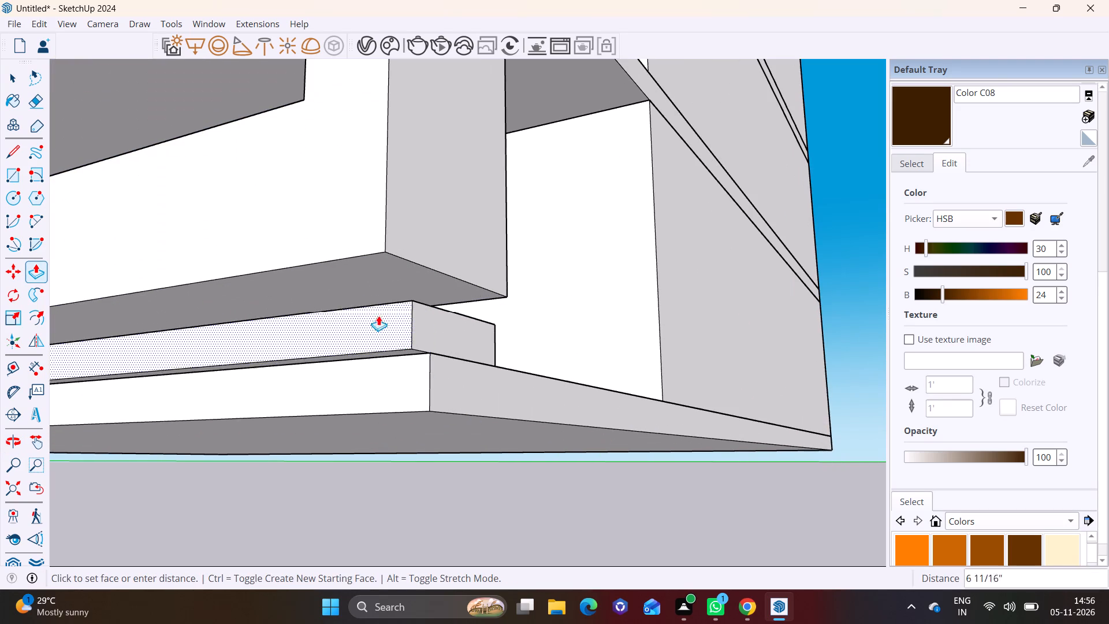
click(344, 266)
Open the ground slab's group and push its front face back flush with the front of the base strip.
scroll(378, 333, down, 3)
key(space)
click(352, 368)
triple_click(341, 374)
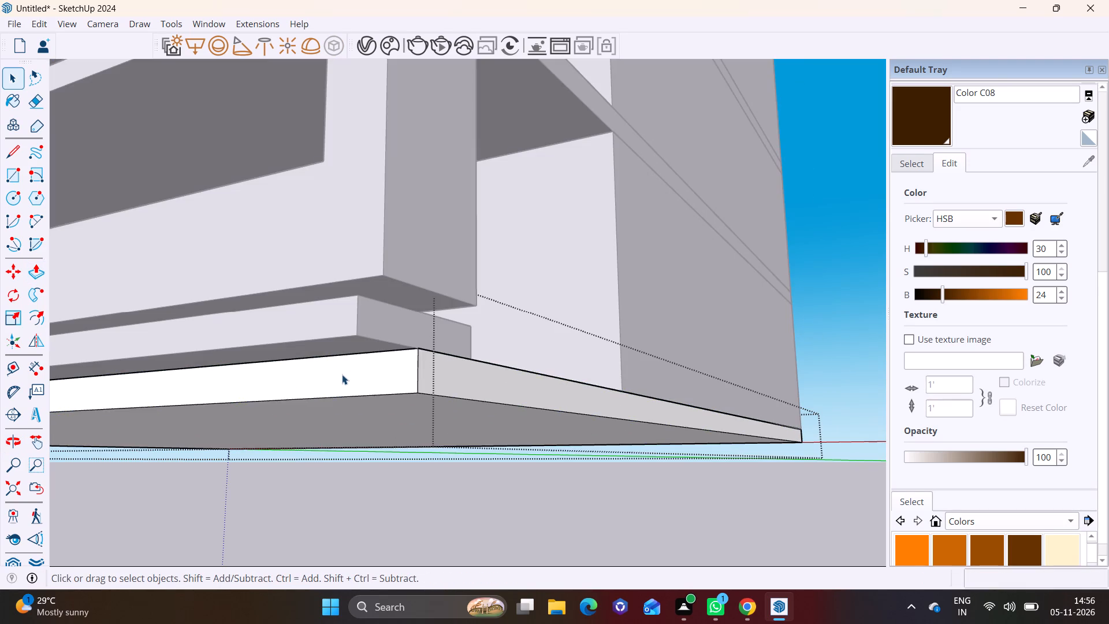
click(340, 383)
click(27, 275)
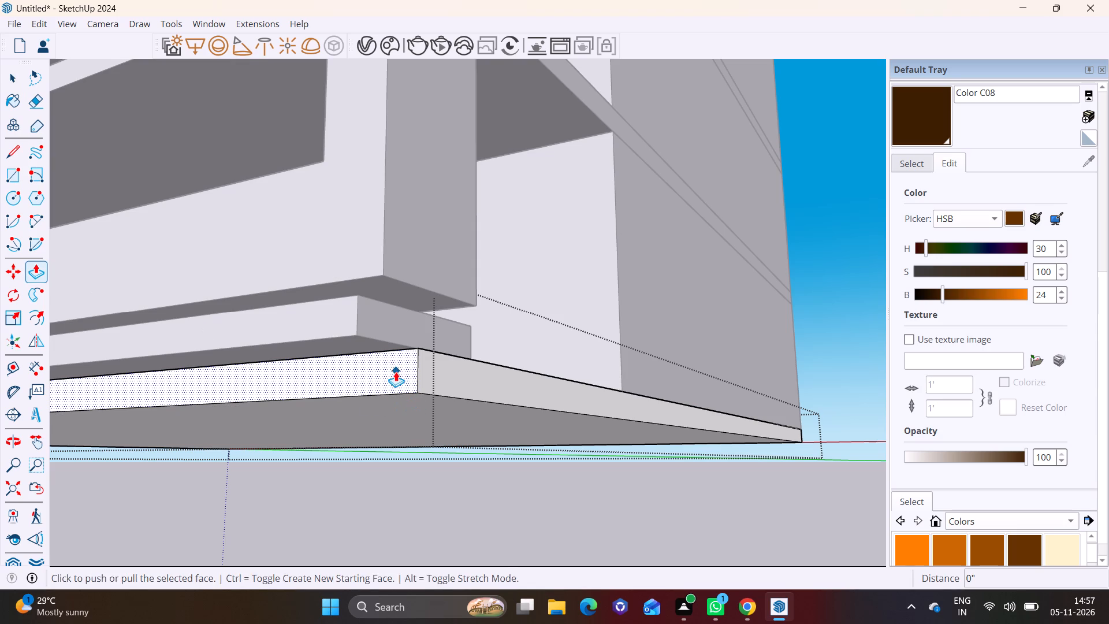
click(396, 372)
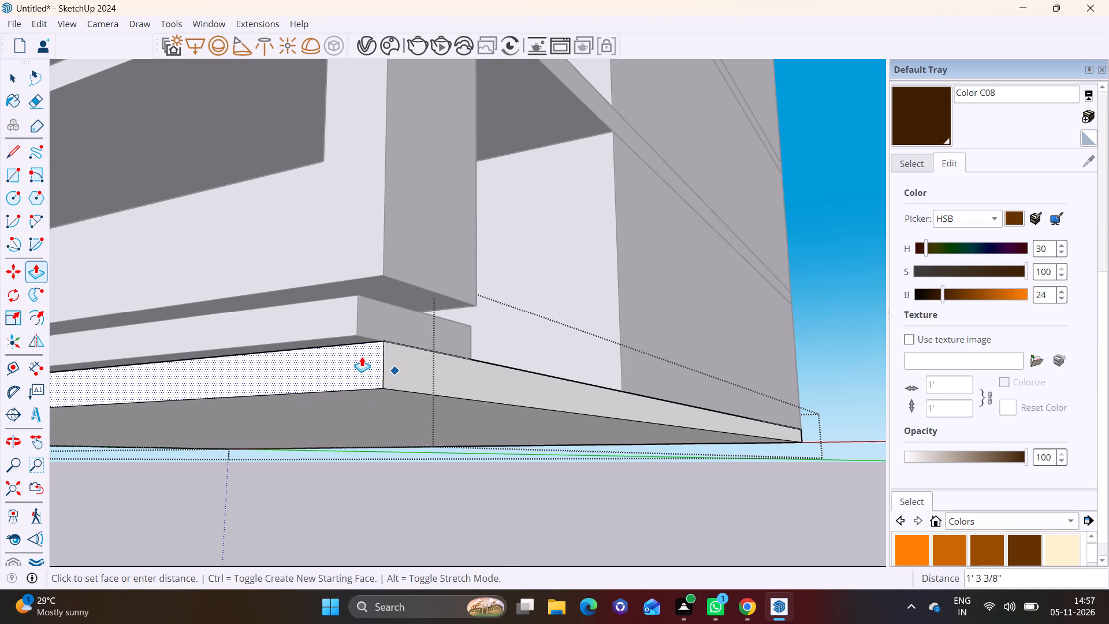
click(333, 350)
key(space)
click(360, 466)
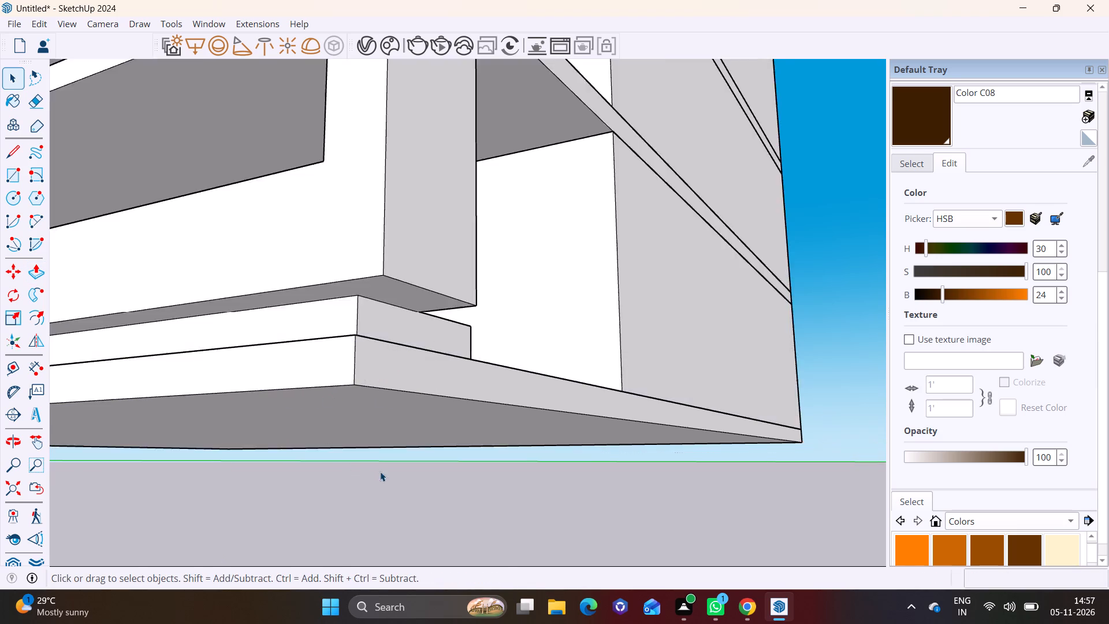
Reopen the ground slab's group and pull its front face slightly outward beyond the base strip.
scroll(393, 475, down, 3)
middle_drag(416, 458, 383, 482)
scroll(377, 410, up, 4)
middle_drag(342, 433, 314, 288)
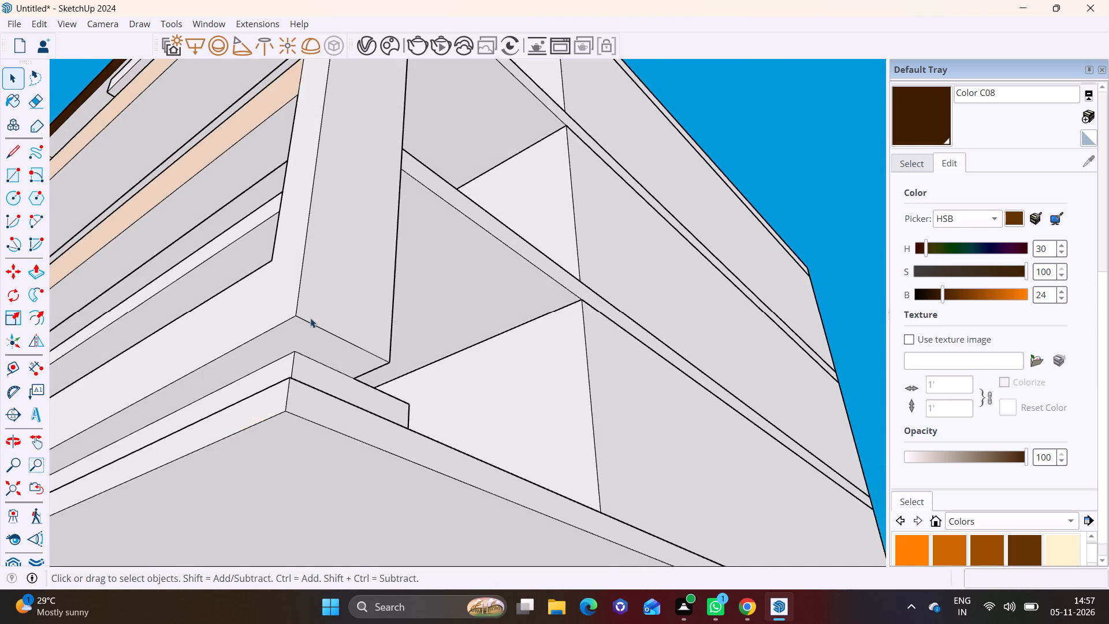
scroll(310, 318, up, 3)
middle_drag(330, 358, 10, 452)
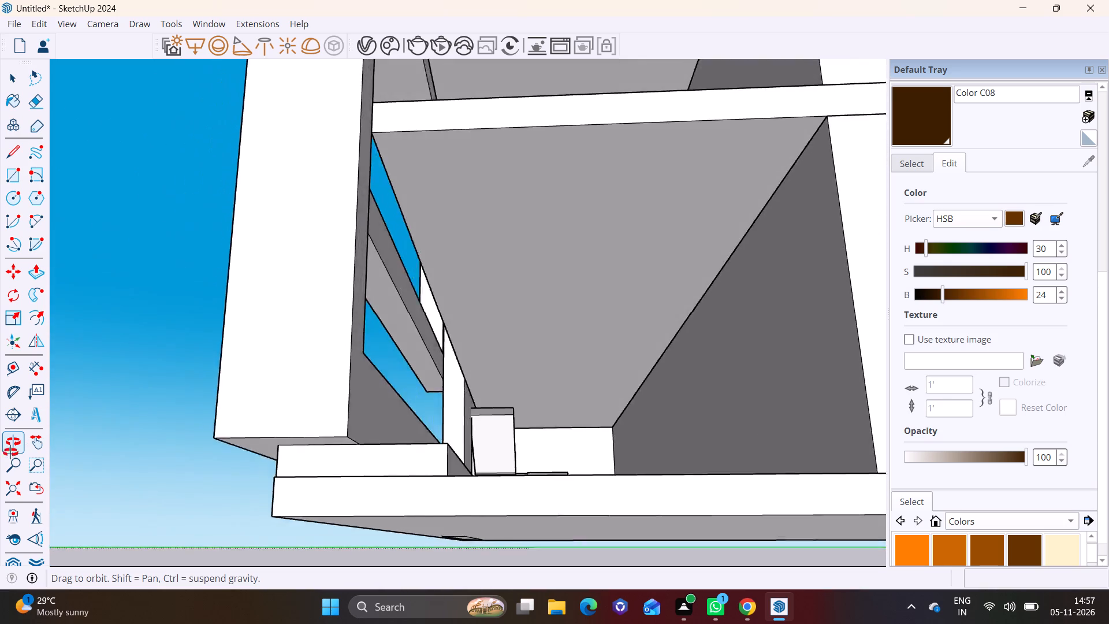
middle_drag(10, 452, 571, 501)
scroll(420, 478, down, 4)
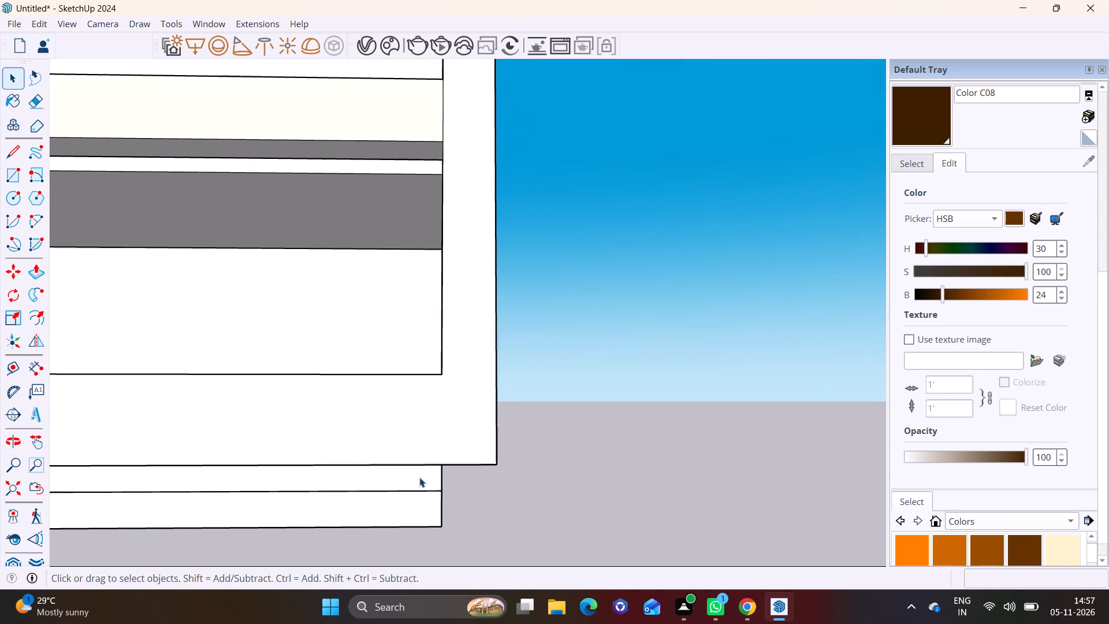
scroll(419, 477, down, 1)
shift+middle_drag(419, 477, 591, 491)
middle_drag(577, 536, 532, 522)
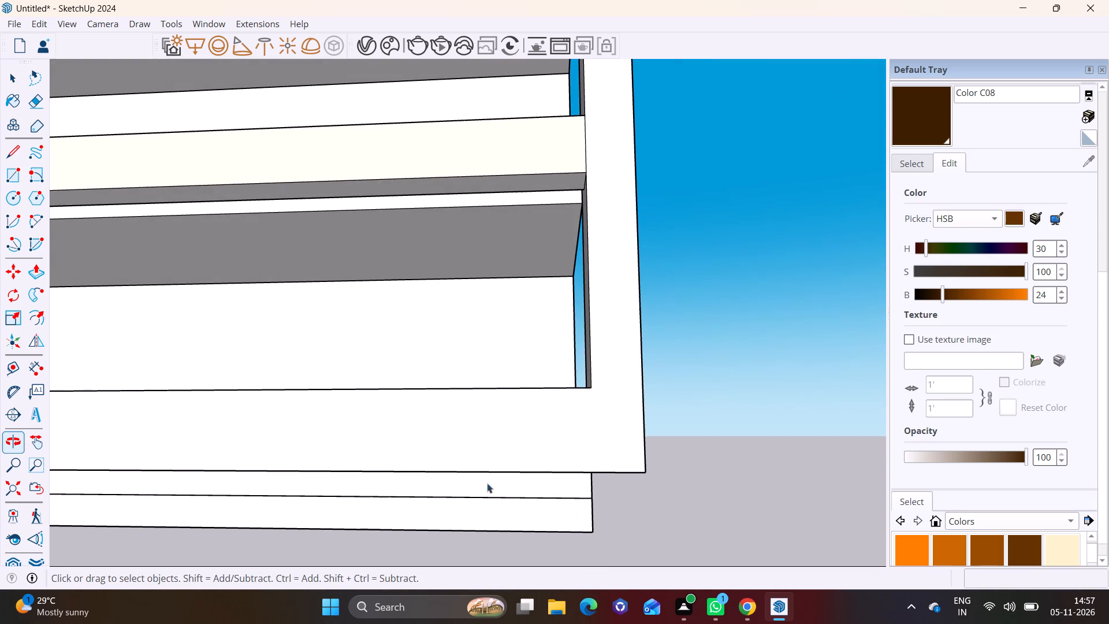
scroll(470, 476, down, 3)
shift+middle_drag(470, 476, 658, 421)
middle_drag(574, 477, 513, 549)
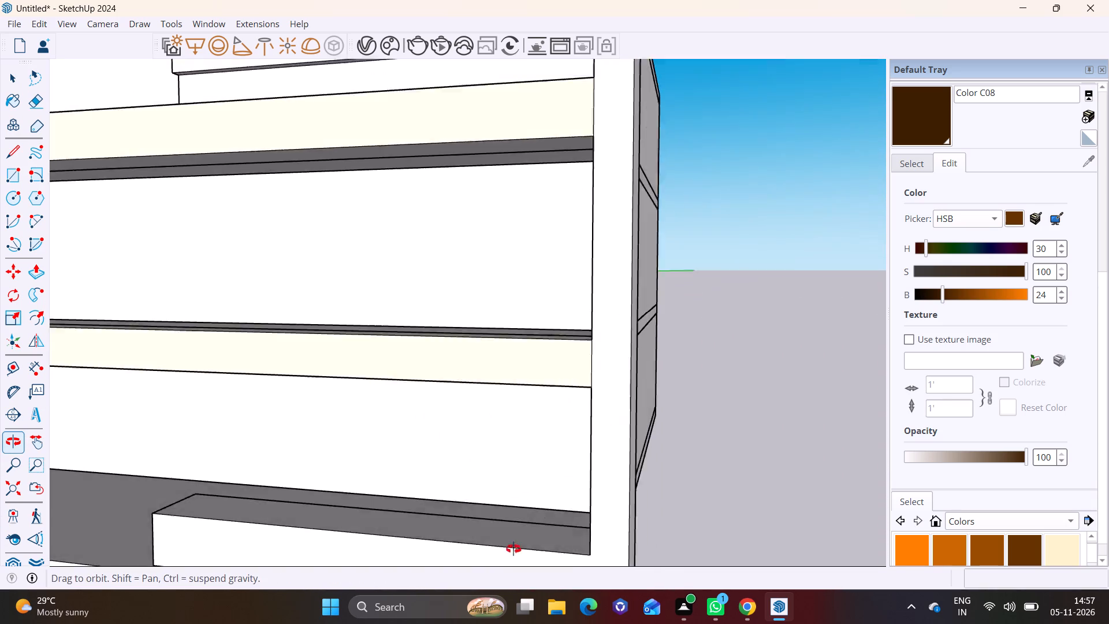
middle_drag(513, 549, 544, 421)
middle_drag(512, 480, 512, 495)
scroll(515, 496, up, 6)
middle_drag(524, 471, 494, 354)
click(489, 411)
double_click(489, 411)
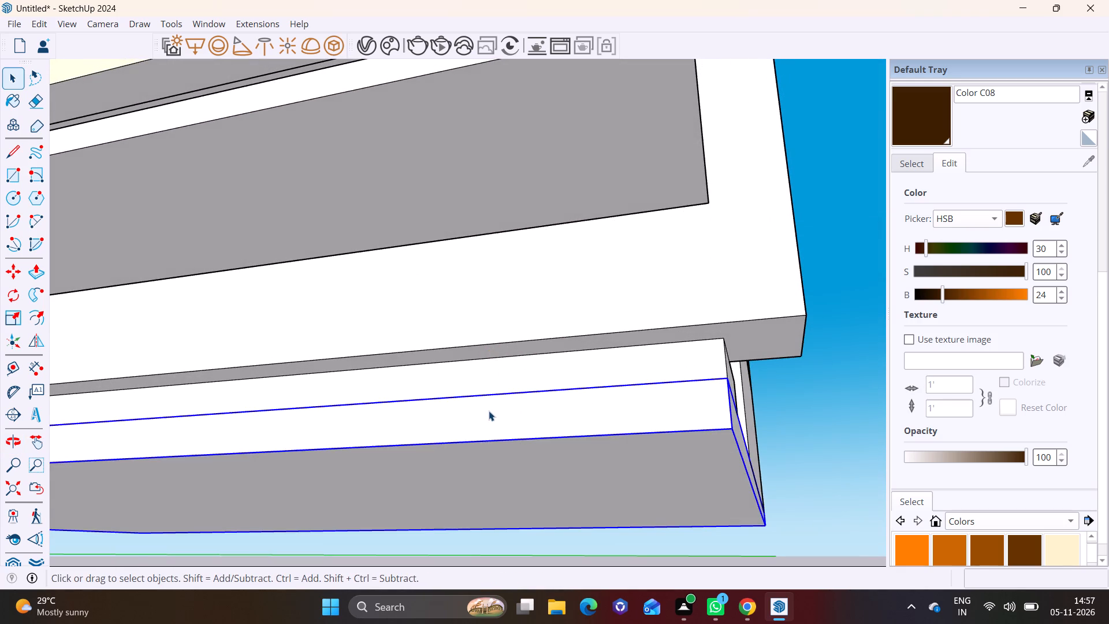
click(454, 420)
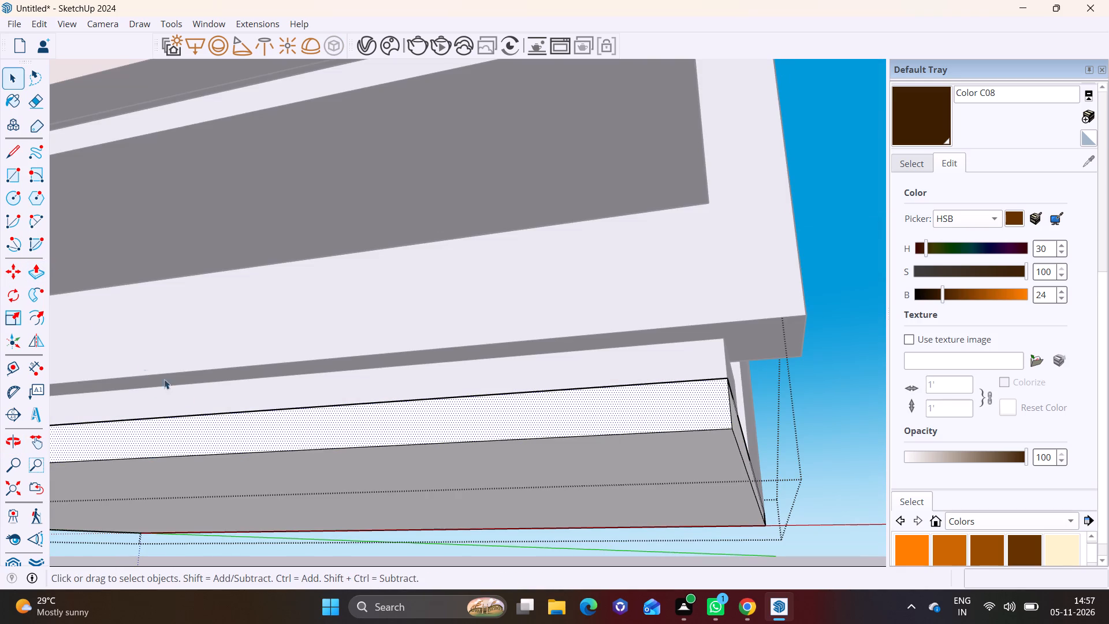
click(252, 417)
click(37, 272)
click(318, 433)
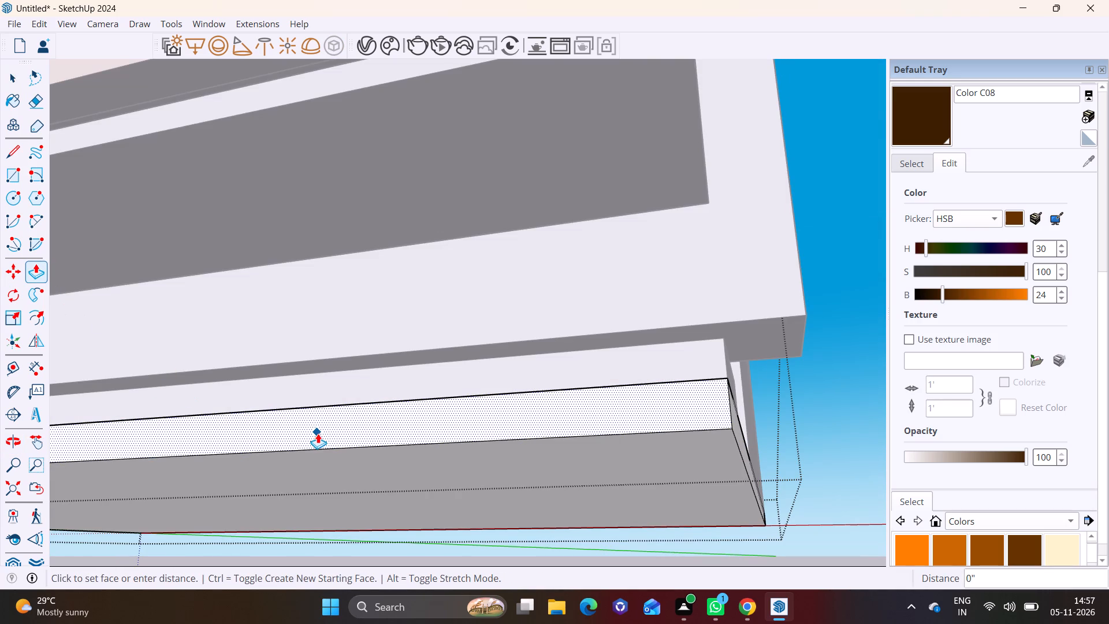
click(296, 418)
key(space)
click(843, 416)
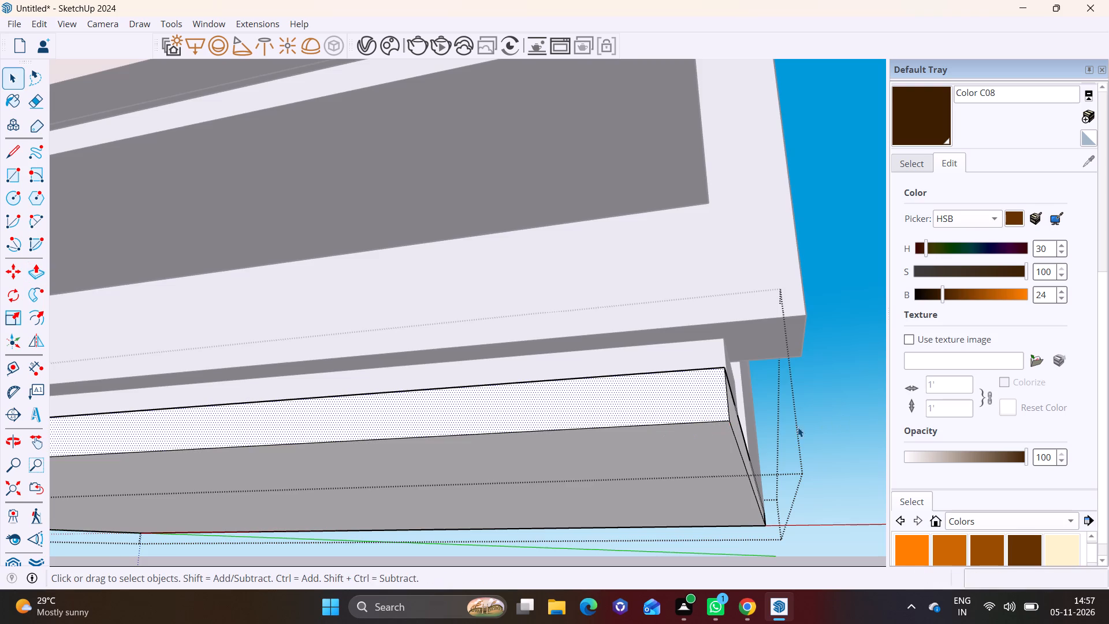
Lower the top face of the bottom arm to make the arm thinner above the base strip.
scroll(689, 433, up, 1)
scroll(689, 433, down, 8)
middle_drag(642, 403, 753, 515)
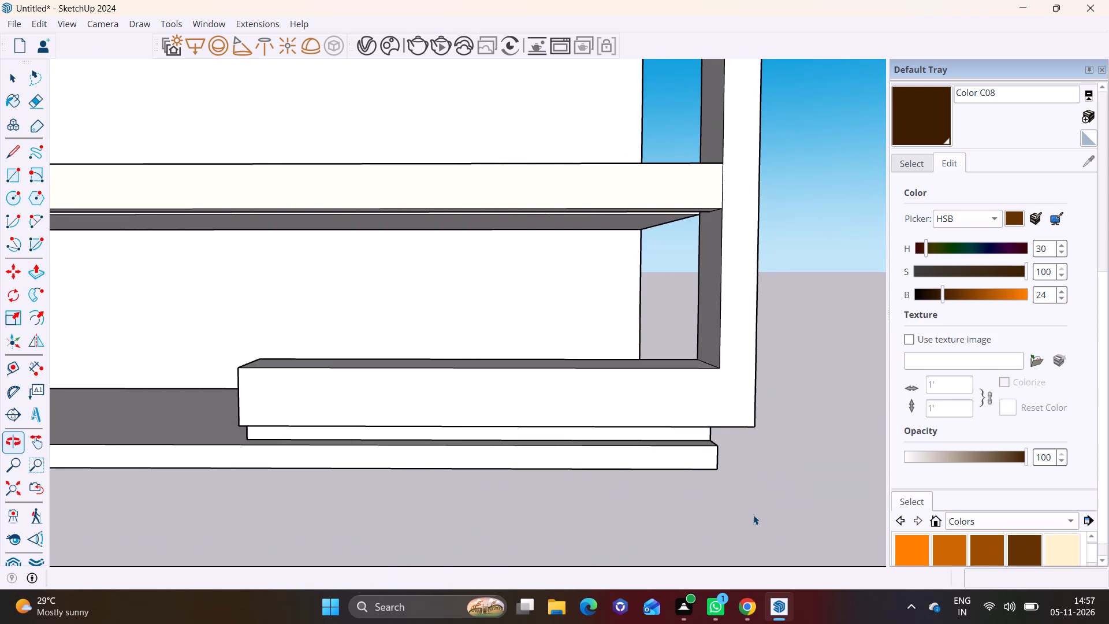
scroll(589, 436, down, 2)
shift+middle_drag(589, 434, 666, 472)
click(678, 414)
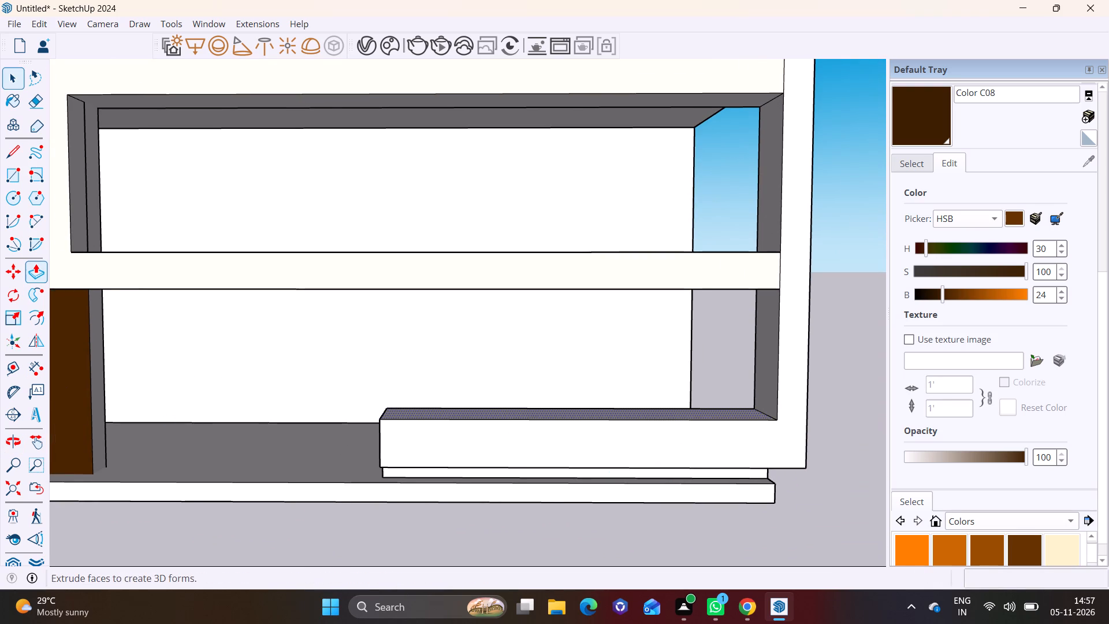
click(38, 272)
click(433, 410)
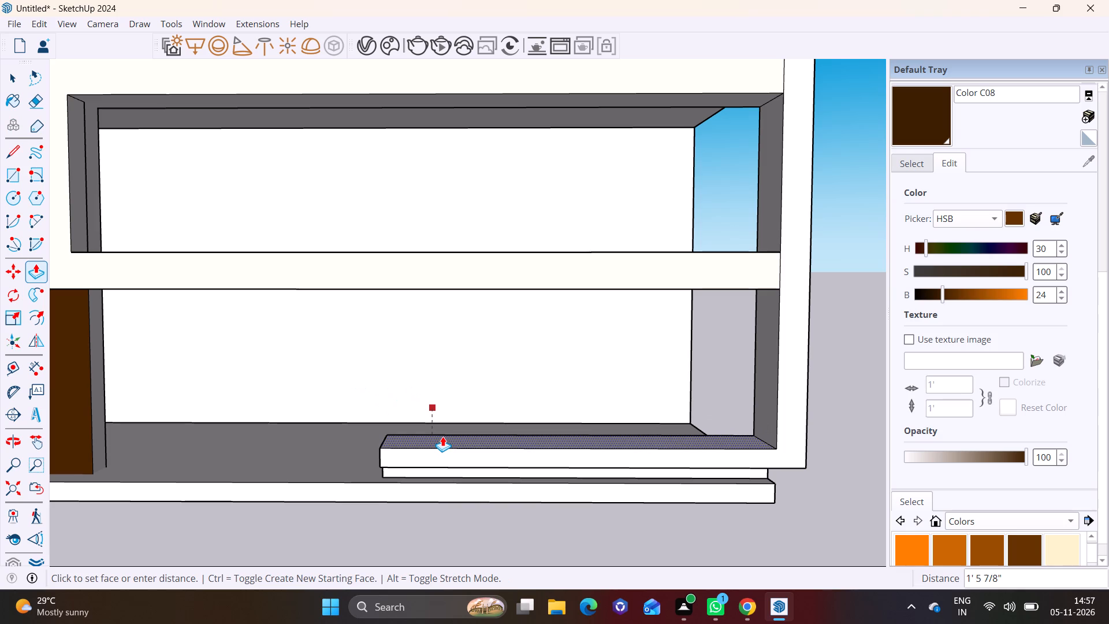
click(441, 430)
key(space)
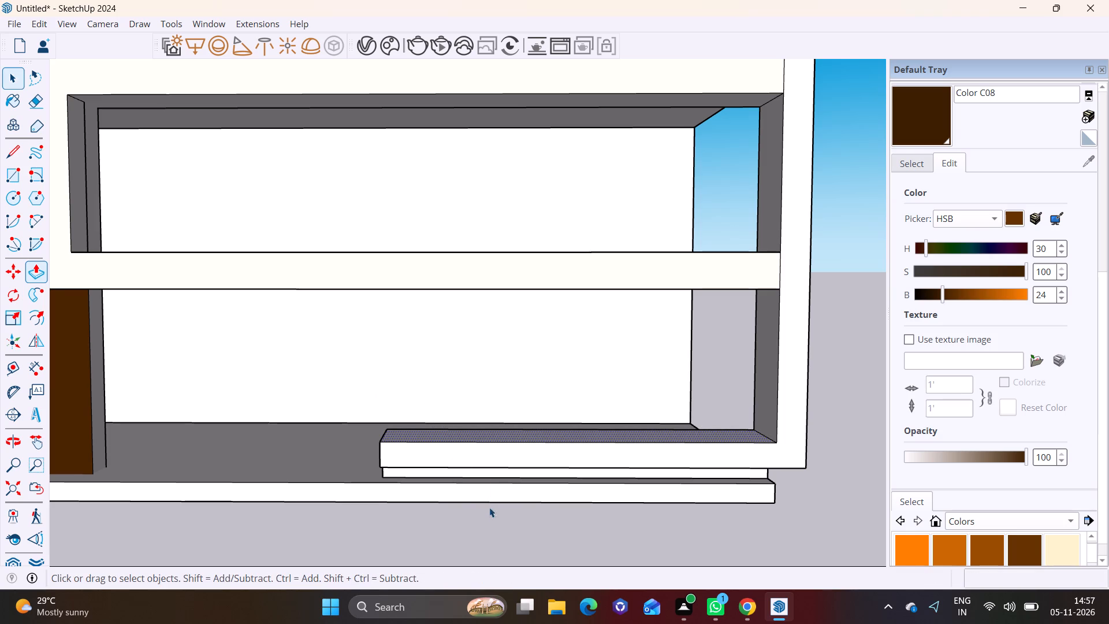
click(496, 518)
Push the base strip's interior-side face in about 2' 3 7/8", flush with the inner face of the bottom arm.
middle_drag(510, 519, 520, 493)
scroll(520, 493, down, 5)
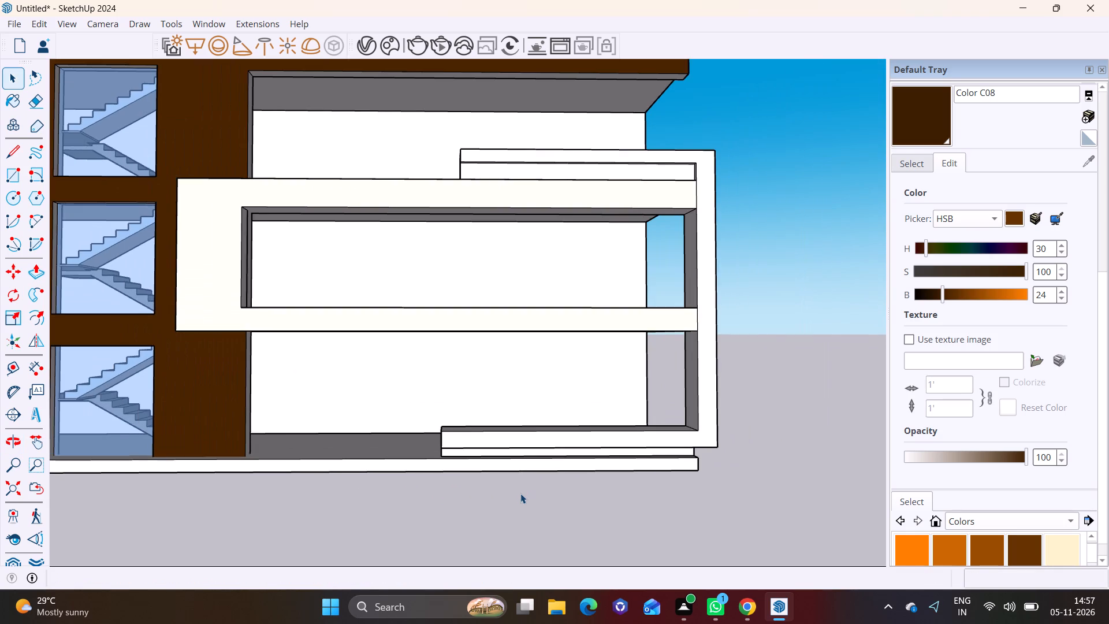
middle_drag(506, 495, 605, 504)
scroll(501, 450, up, 3)
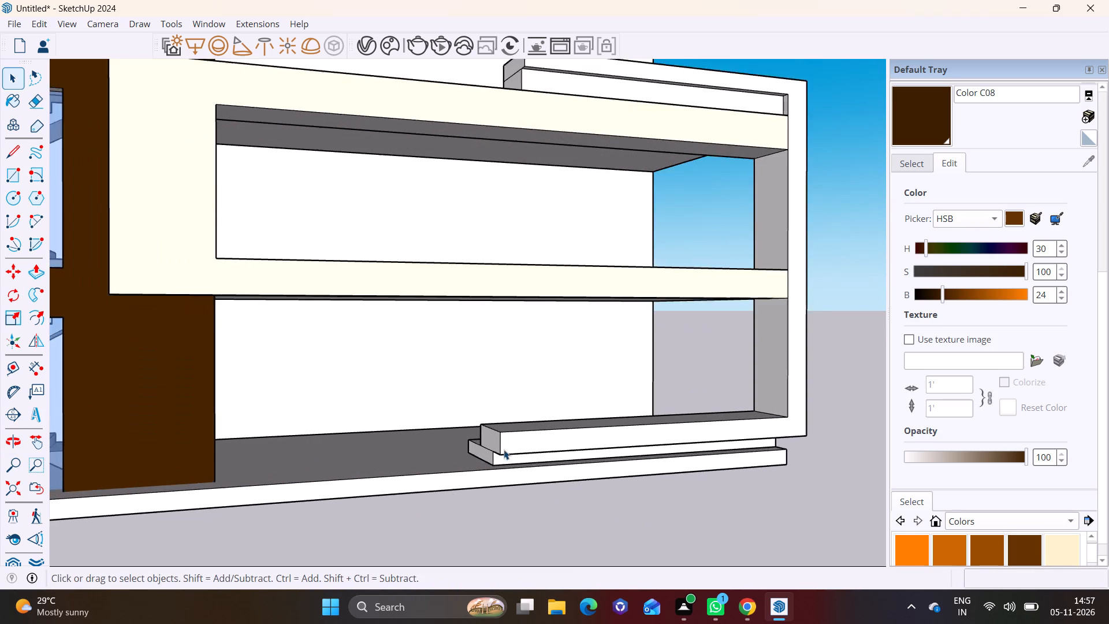
scroll(504, 450, up, 6)
middle_drag(800, 423, 166, 496)
middle_drag(240, 479, 290, 428)
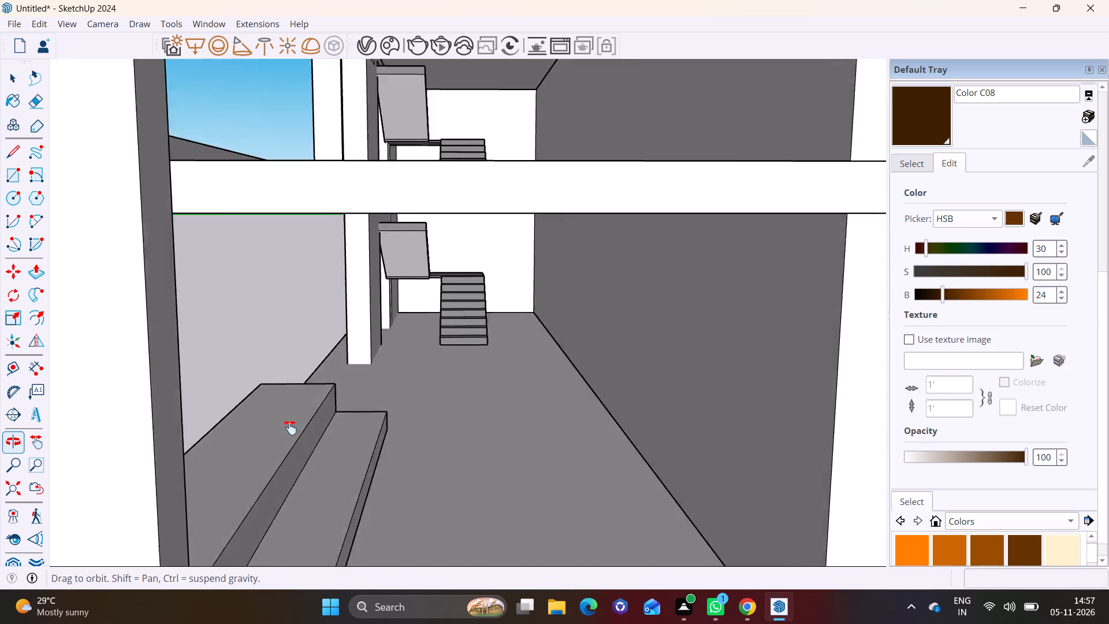
middle_drag(290, 428, 343, 366)
middle_drag(446, 496, 310, 481)
click(327, 467)
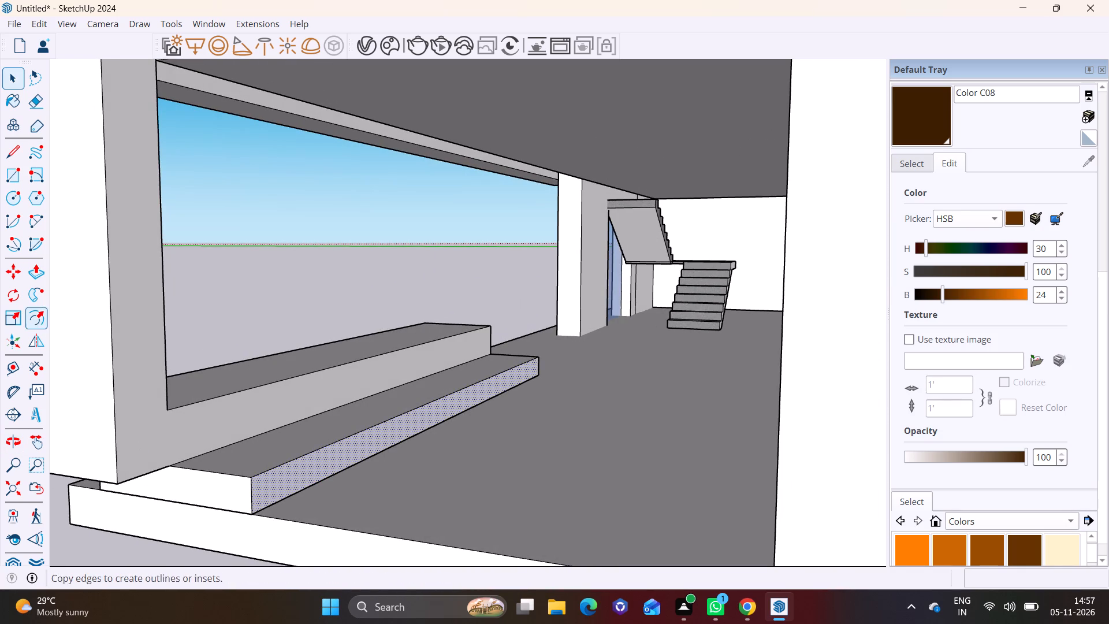
click(40, 273)
click(291, 474)
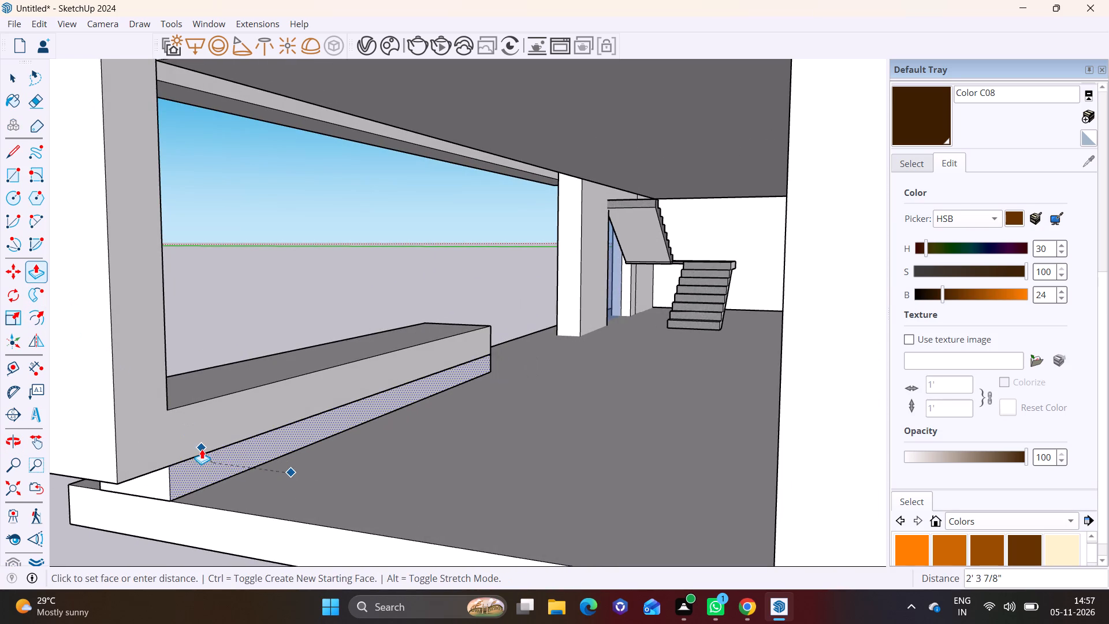
click(202, 449)
scroll(139, 480, down, 3)
key(space)
Examine the bottom arm, recessed base and whole front facade from several angles.
scroll(113, 481, down, 3)
middle_drag(131, 485, 391, 498)
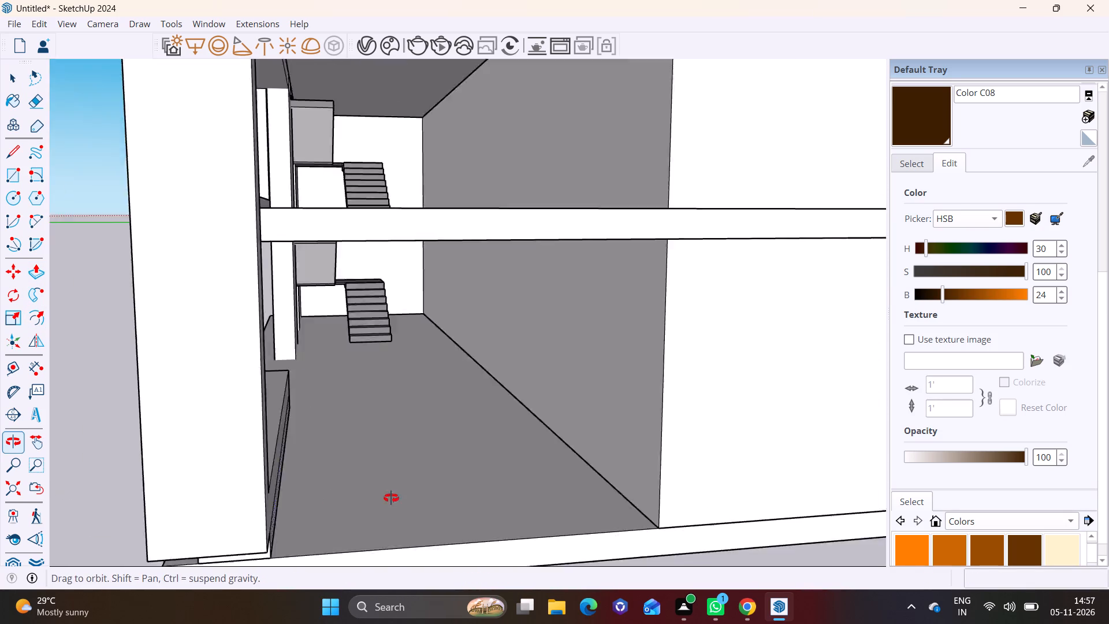
middle_drag(391, 498, 658, 483)
scroll(480, 517, down, 3)
middle_drag(586, 514, 820, 441)
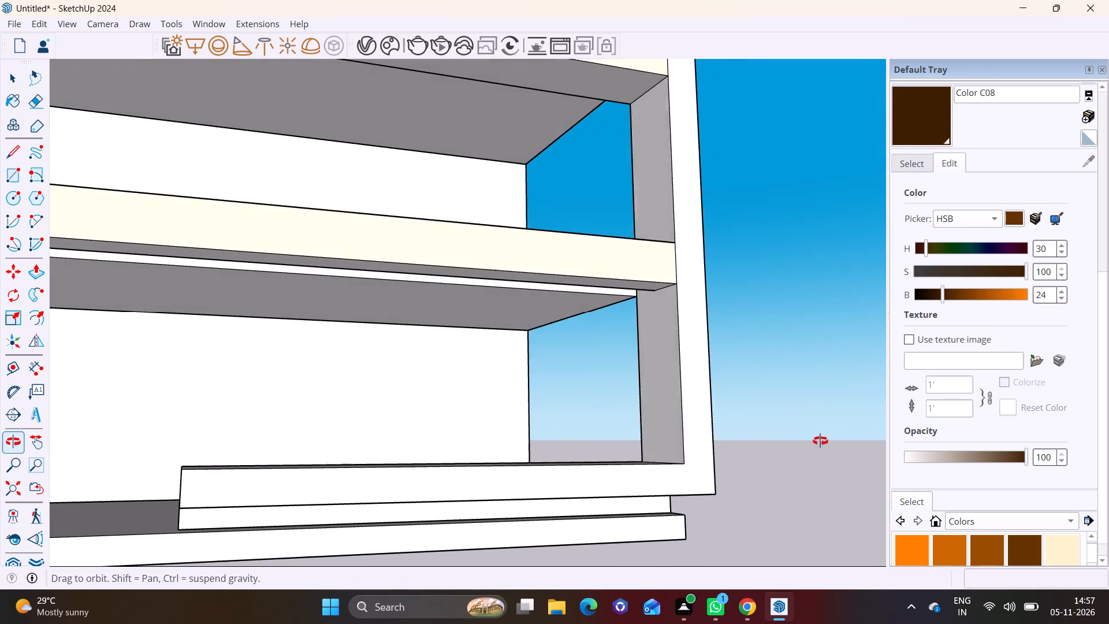
middle_drag(820, 441, 909, 441)
scroll(469, 513, down, 3)
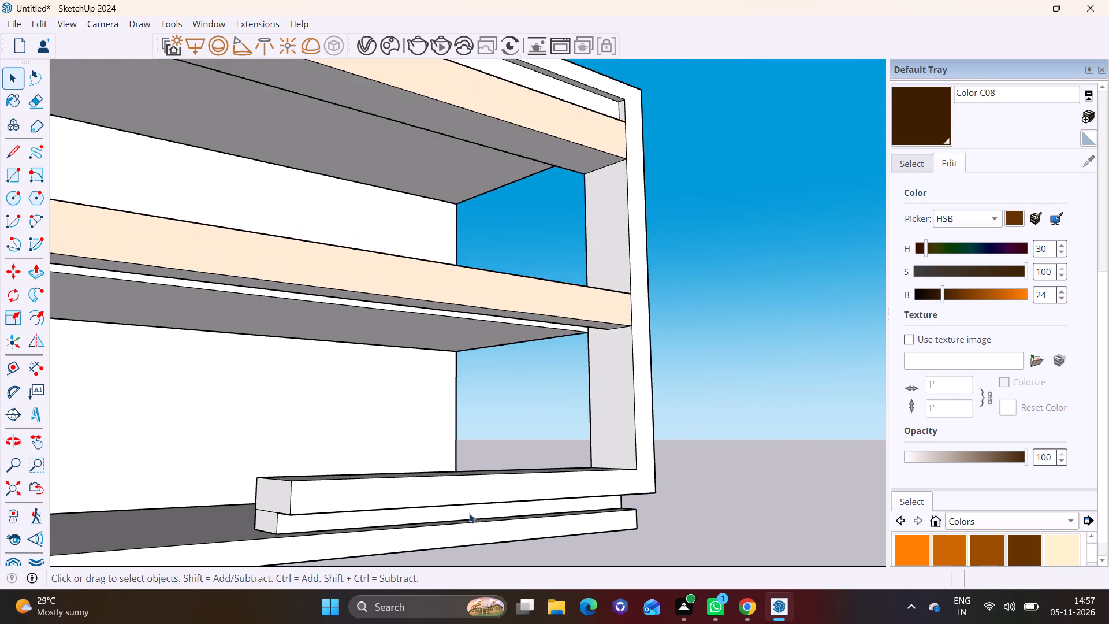
scroll(469, 513, down, 2)
middle_drag(561, 489, 298, 497)
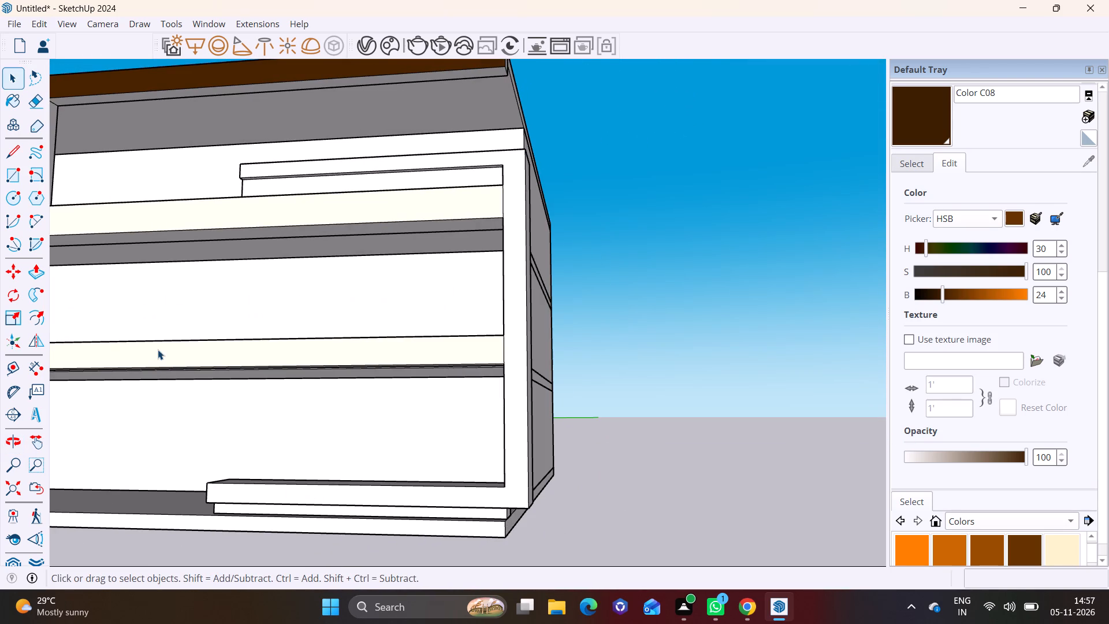
scroll(158, 350, down, 3)
shift+middle_drag(158, 350, 334, 365)
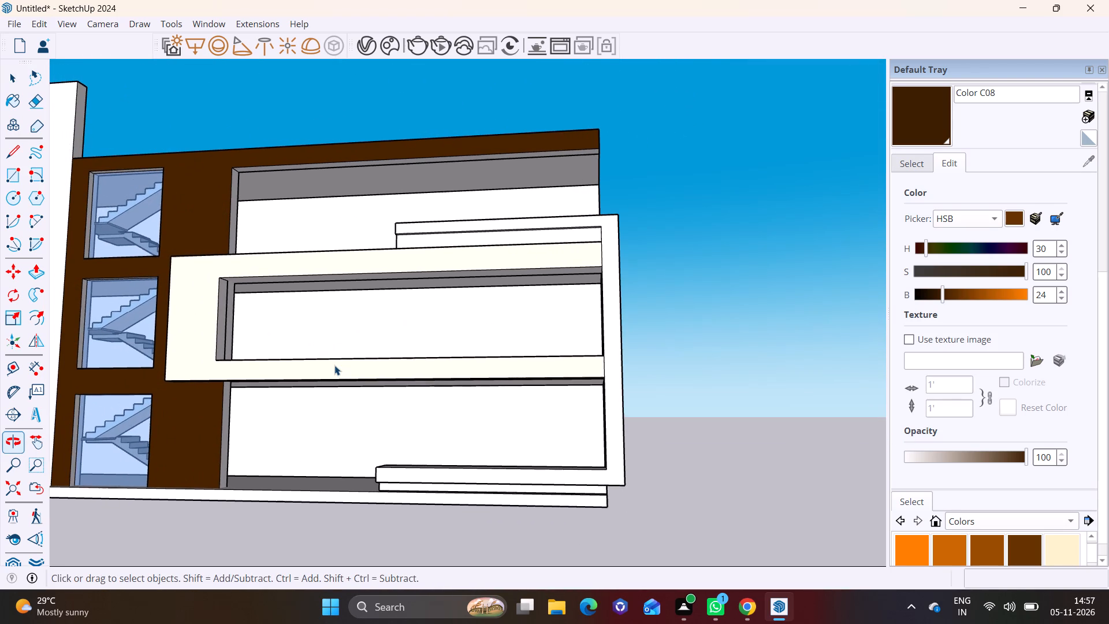
shift+middle_drag(336, 366, 336, 391)
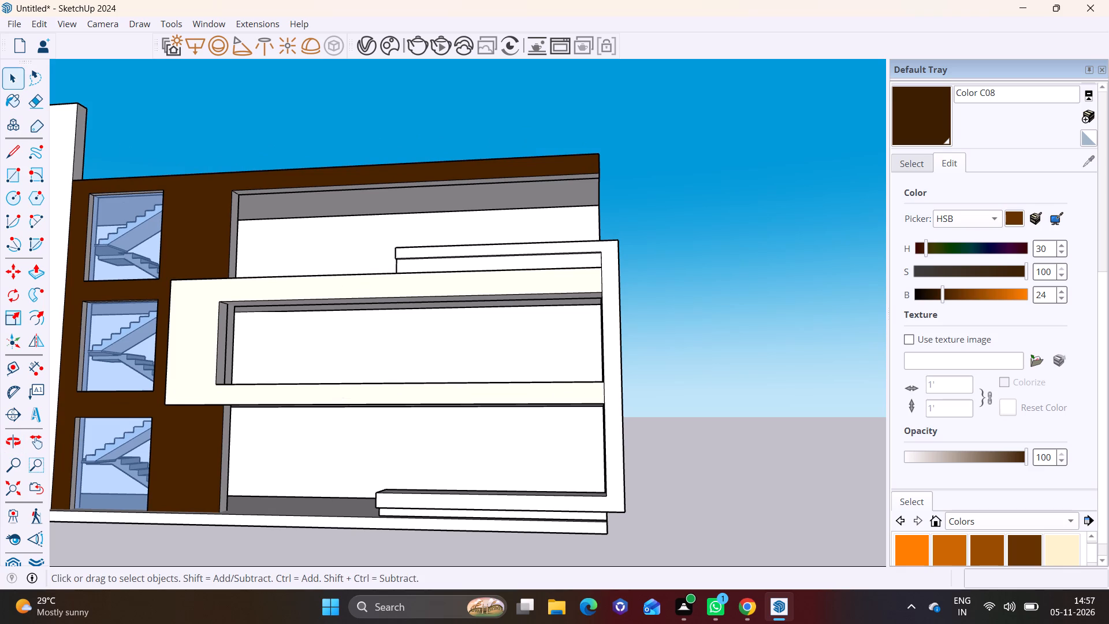
Open 3D Warehouse and search its models for "doors".
click(216, 22)
click(229, 129)
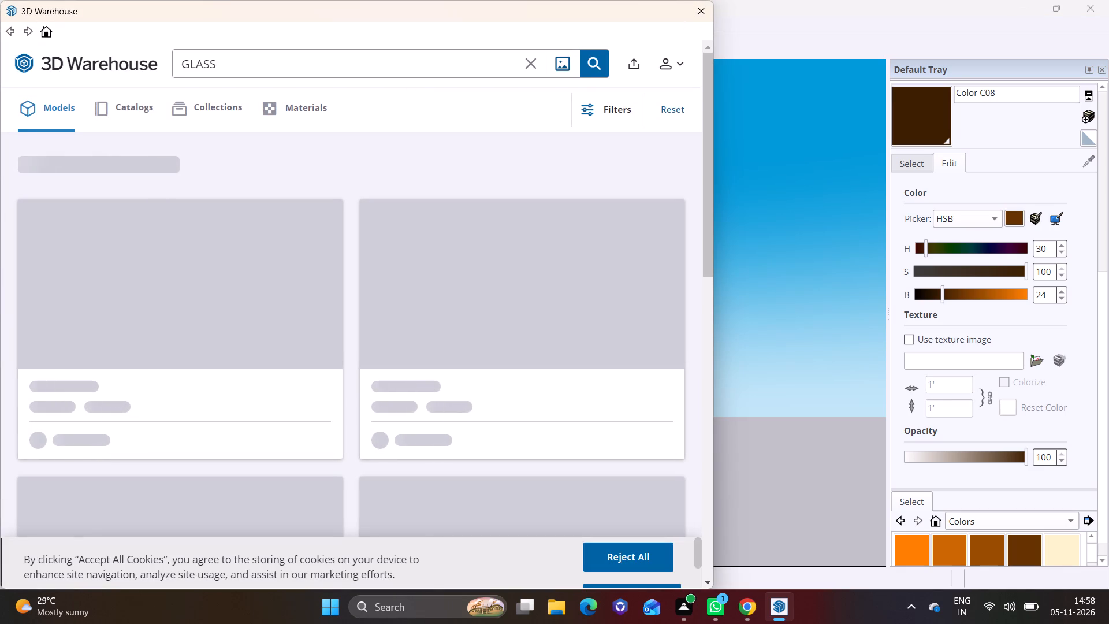
click(537, 69)
text(doo)
text(rs)
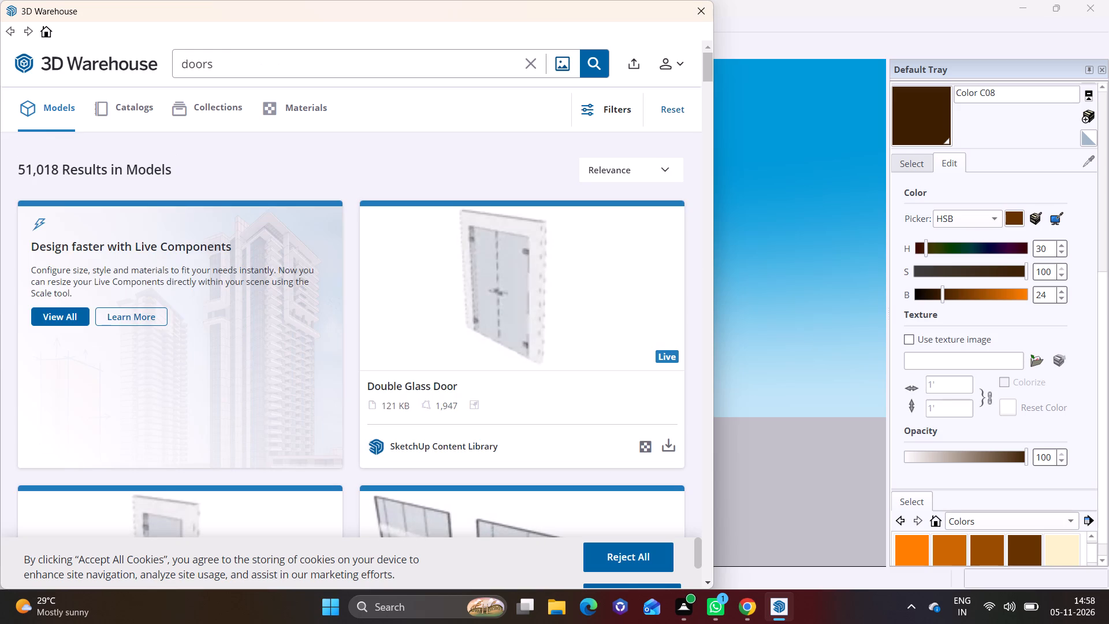
Load the 120 KB dark "door" model with a narrow glass strip into the model and place it on the ground-floor wall near its open end.
key(Return)
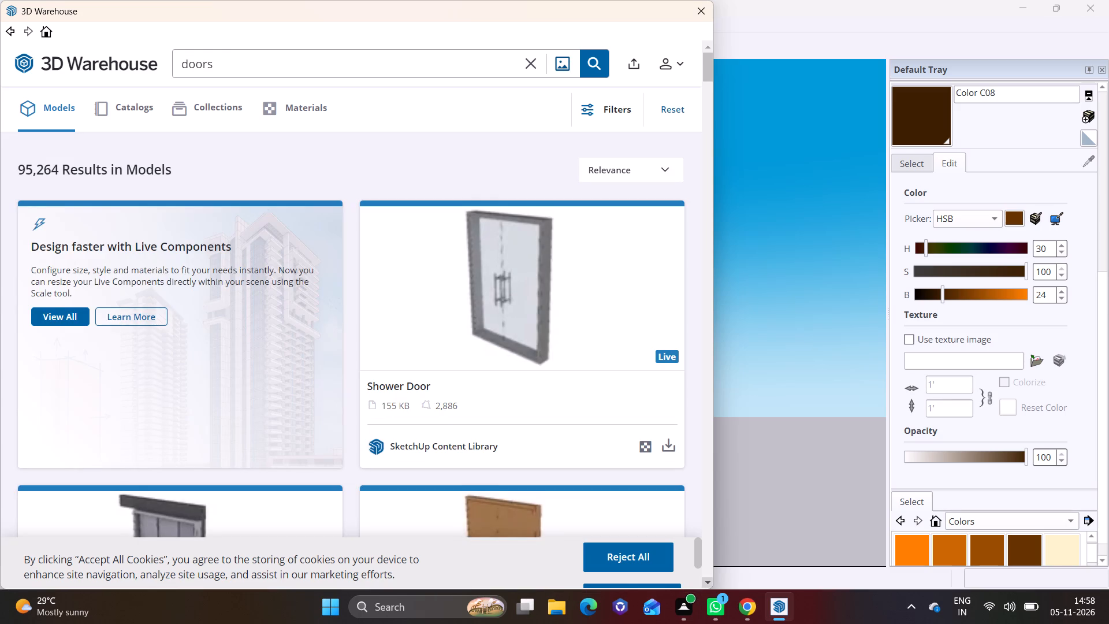
double_click(710, 581)
click(710, 581)
click(710, 581)
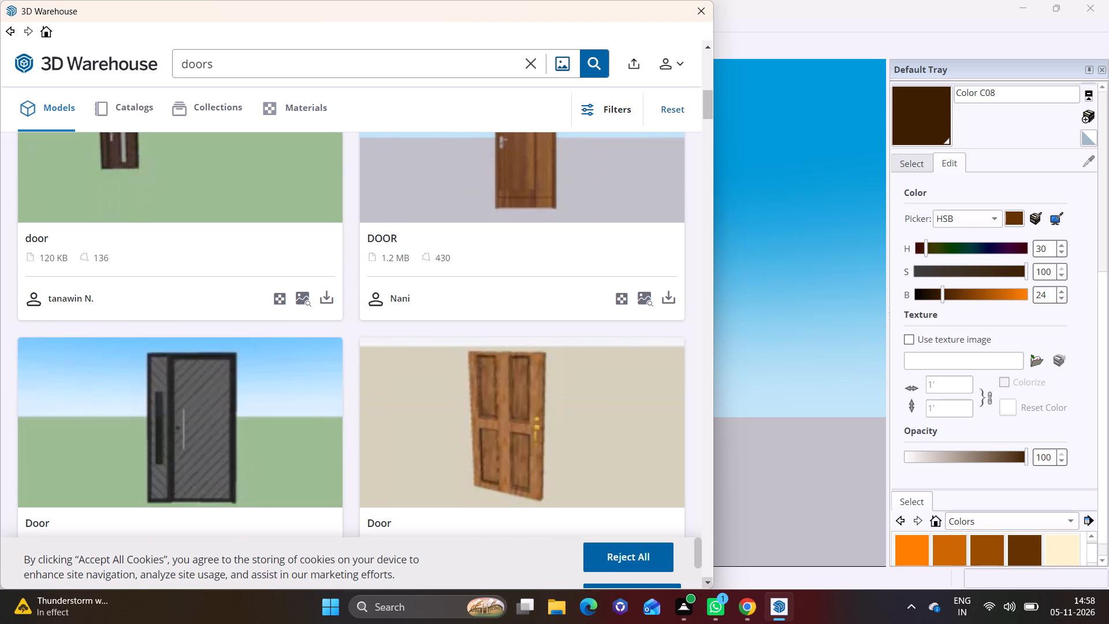
click(326, 298)
click(302, 314)
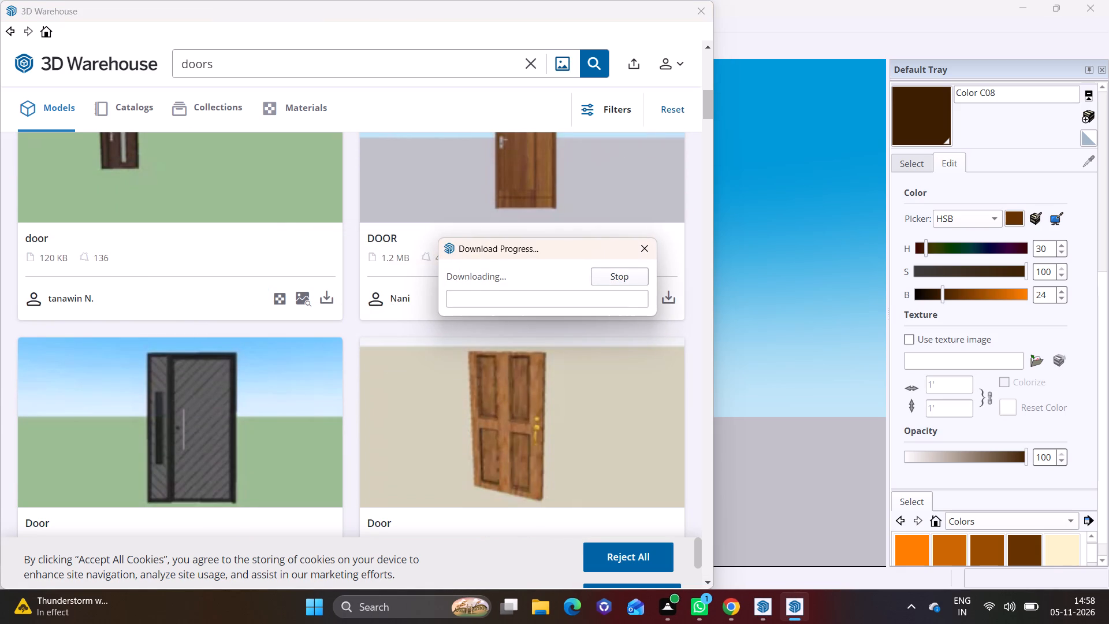
middle_drag(501, 394, 382, 455)
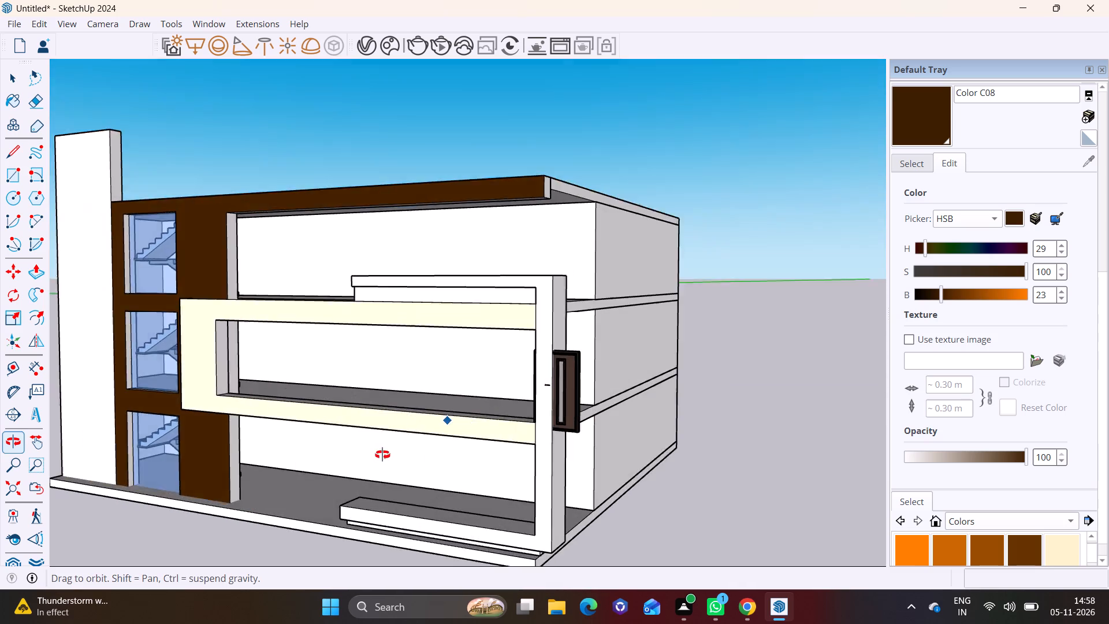
middle_drag(382, 455, 336, 468)
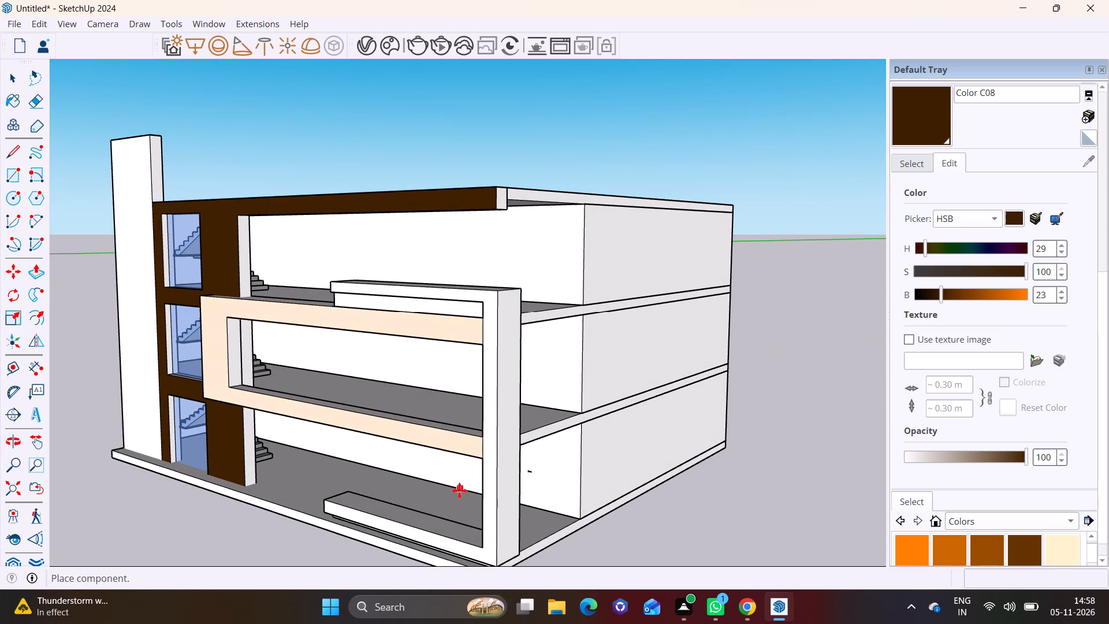
click(455, 494)
Copy the ground-floor door straight up to the wall of the middle storey, and copy that one up to the top storey.
middle_drag(534, 486, 445, 482)
scroll(440, 465, up, 3)
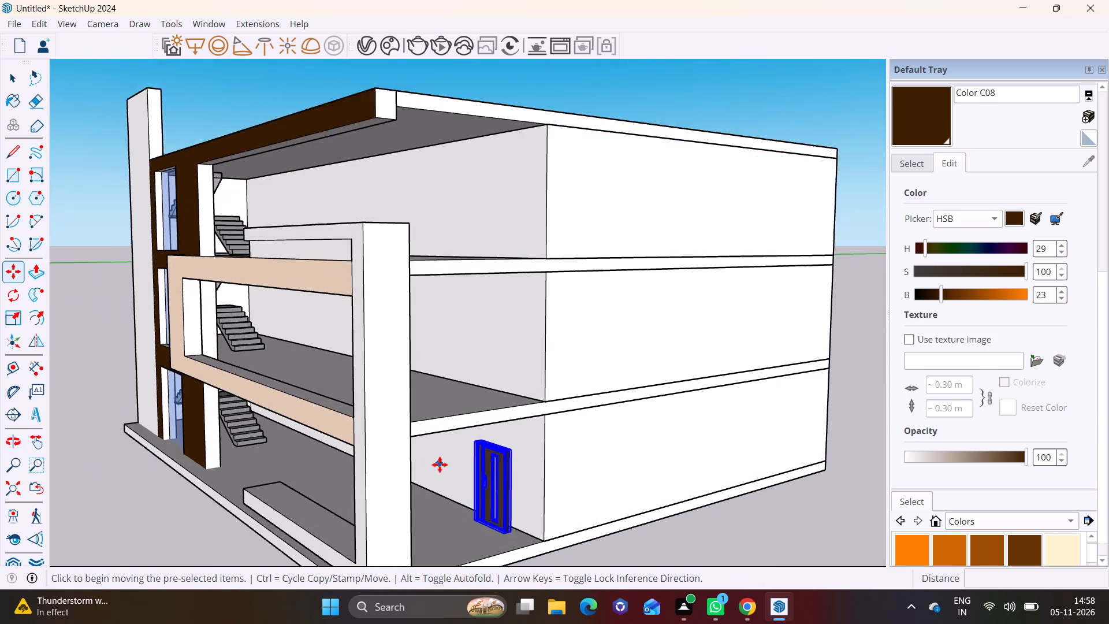
scroll(441, 465, up, 2)
click(500, 525)
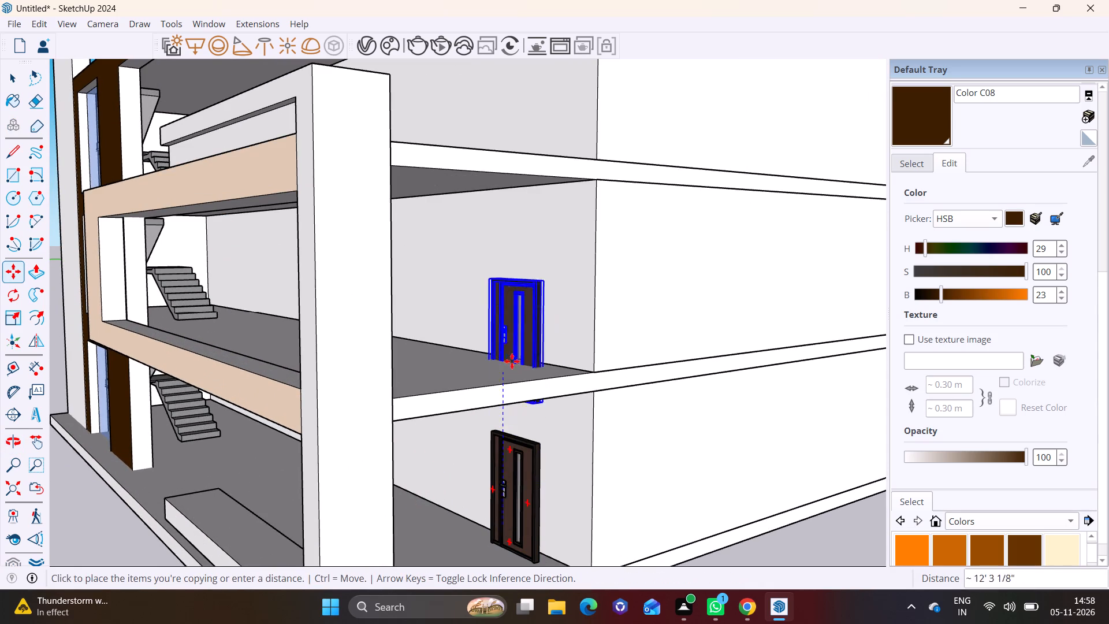
click(508, 333)
click(515, 343)
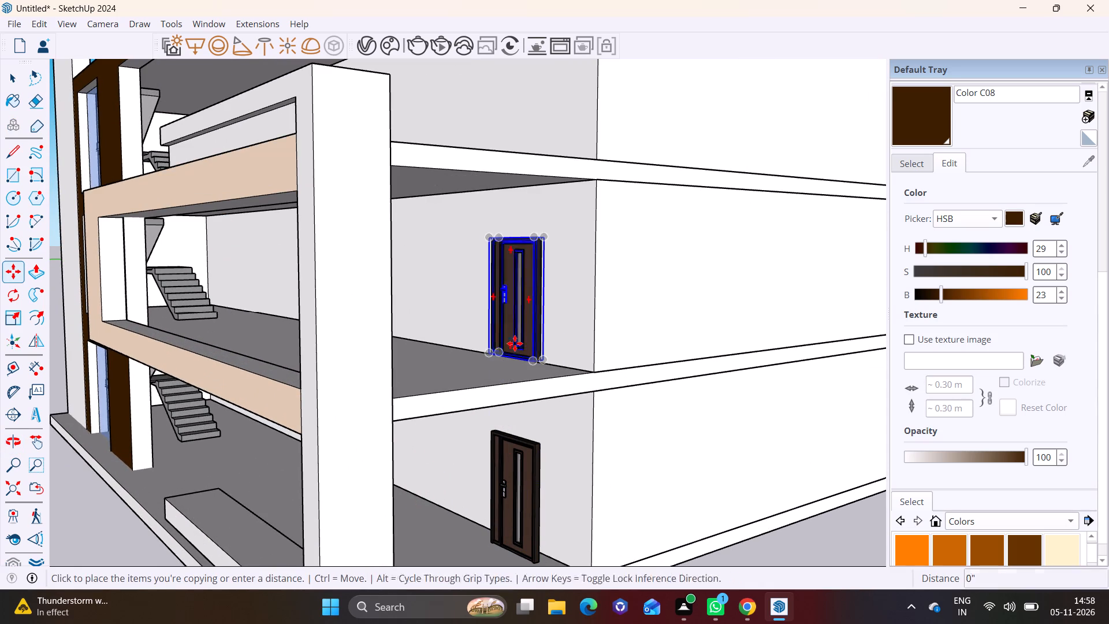
shift+middle_drag(532, 300, 501, 485)
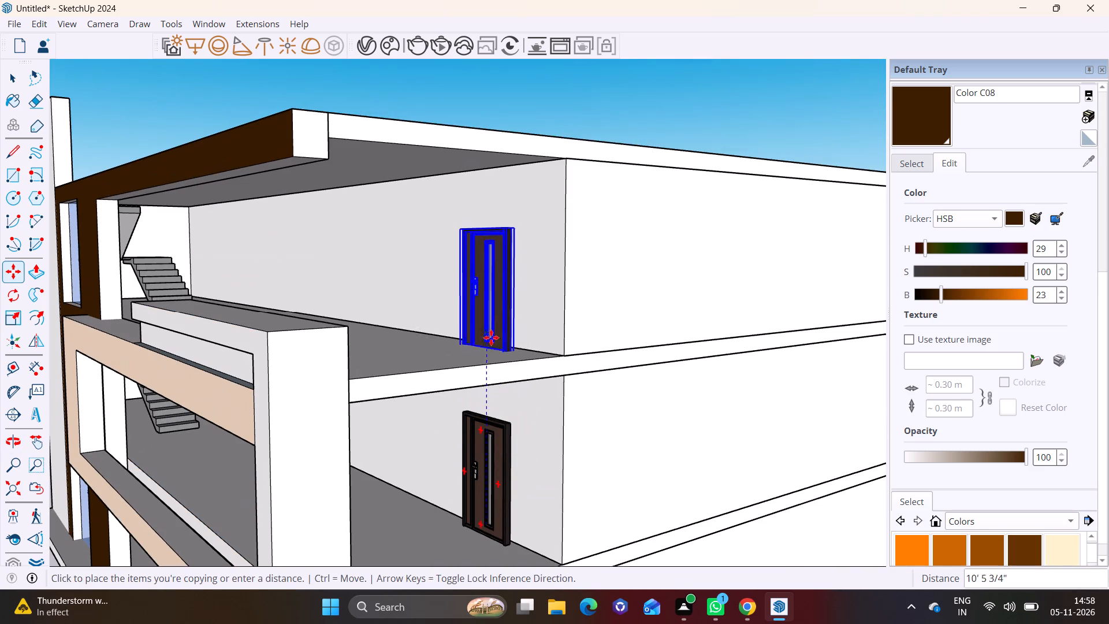
click(497, 335)
key(space)
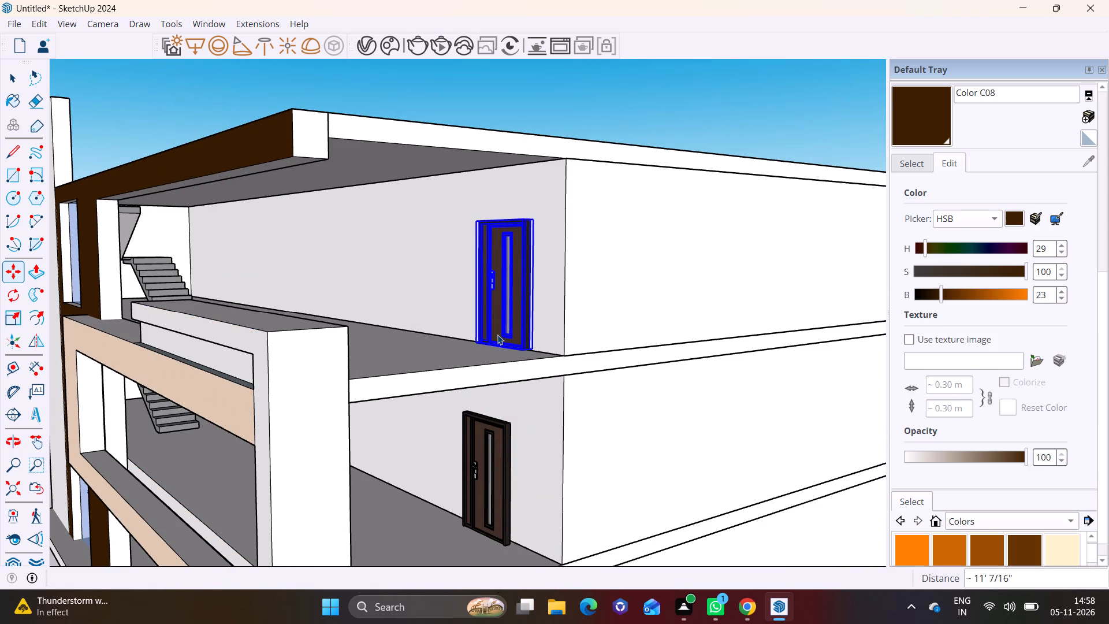
click(622, 406)
Move the top-storey door about 1' 11 5/16" along the wall toward the stair side, roughly in line with the doors below.
scroll(580, 408, down, 3)
middle_drag(578, 408, 932, 425)
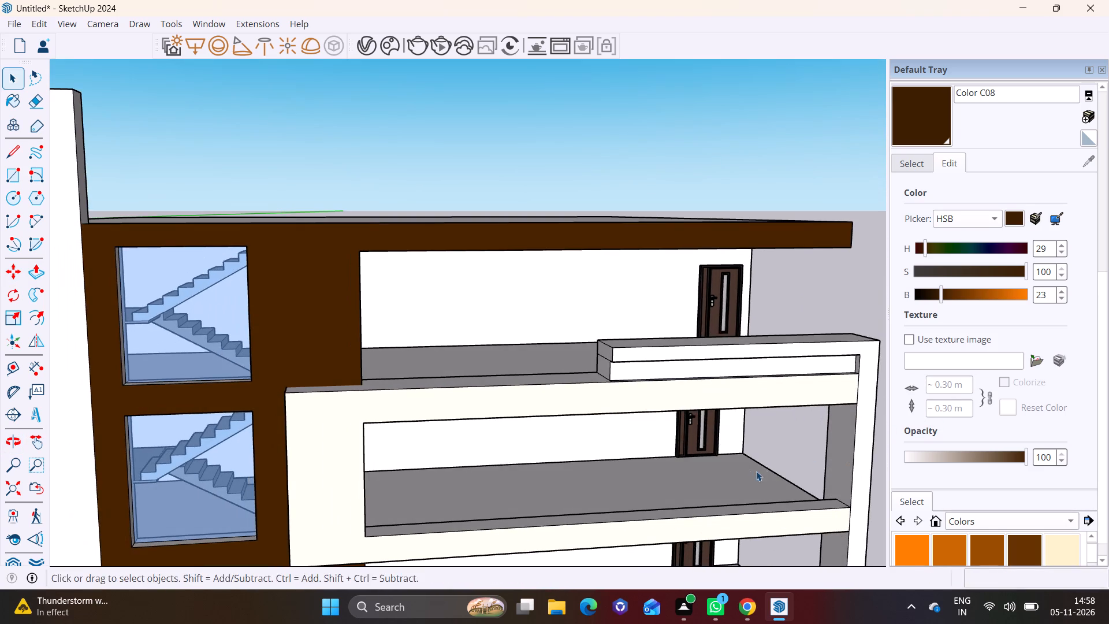
shift+middle_drag(695, 456, 473, 410)
middle_drag(393, 521, 371, 476)
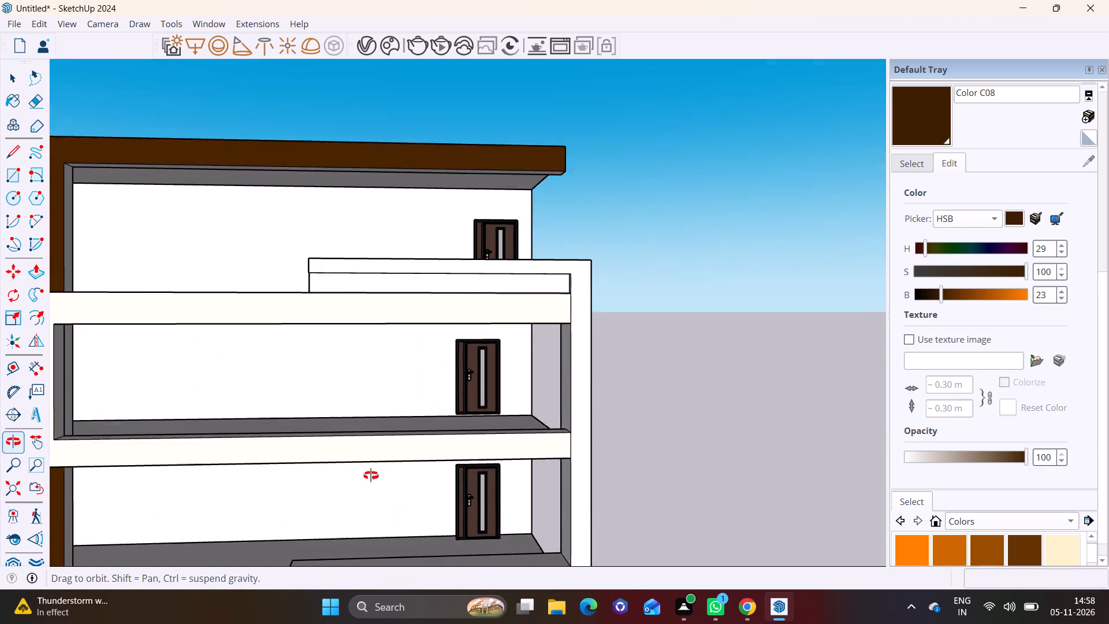
middle_drag(371, 476, 341, 456)
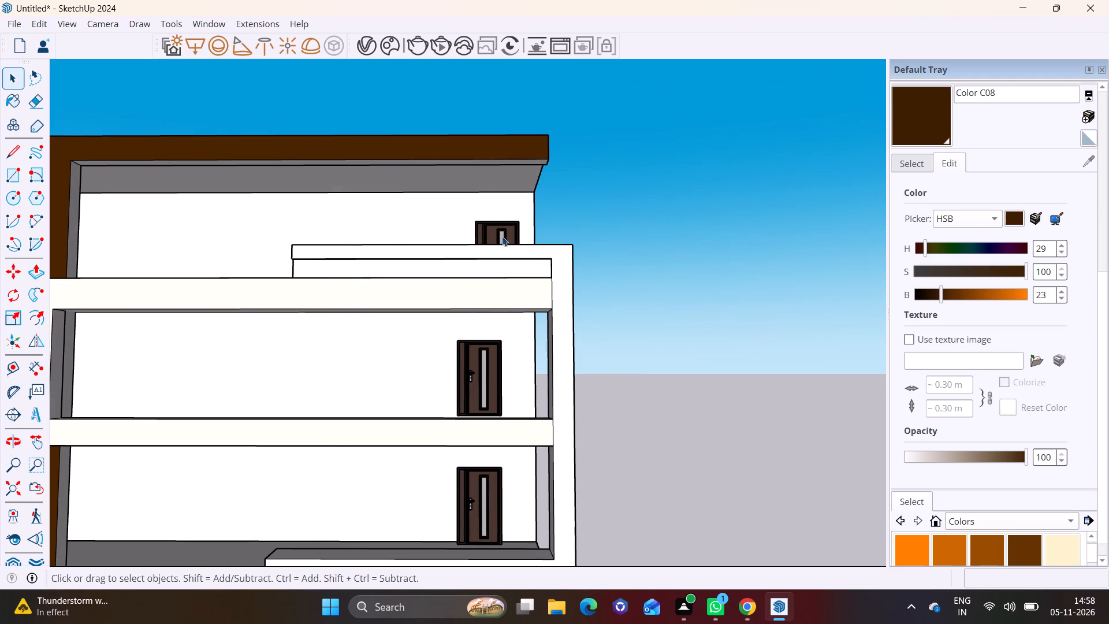
click(502, 233)
key(m)
click(502, 233)
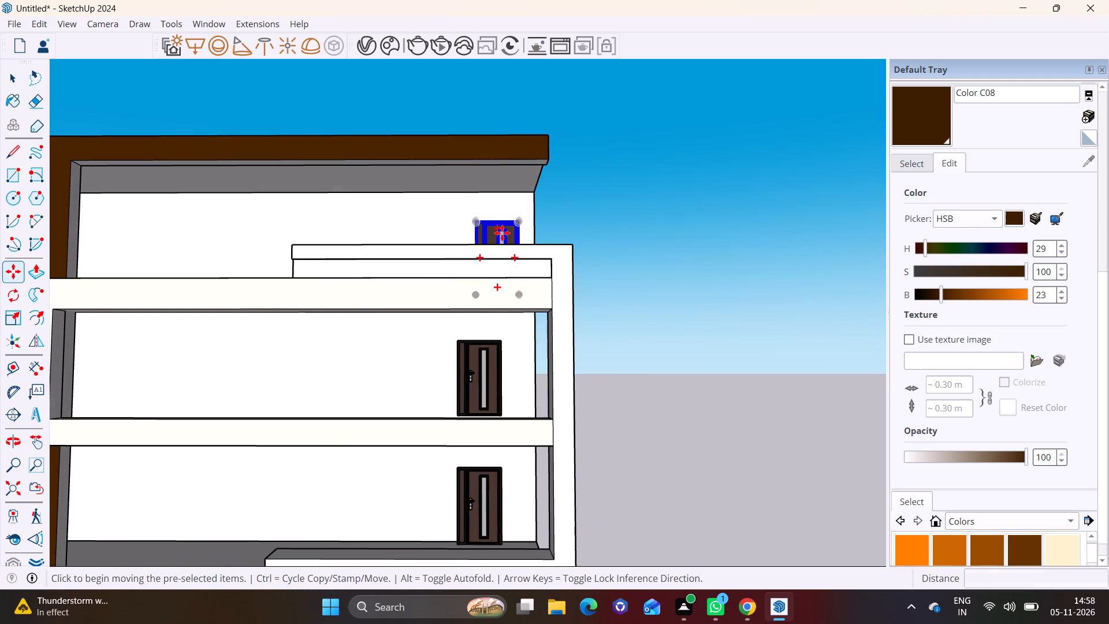
click(478, 232)
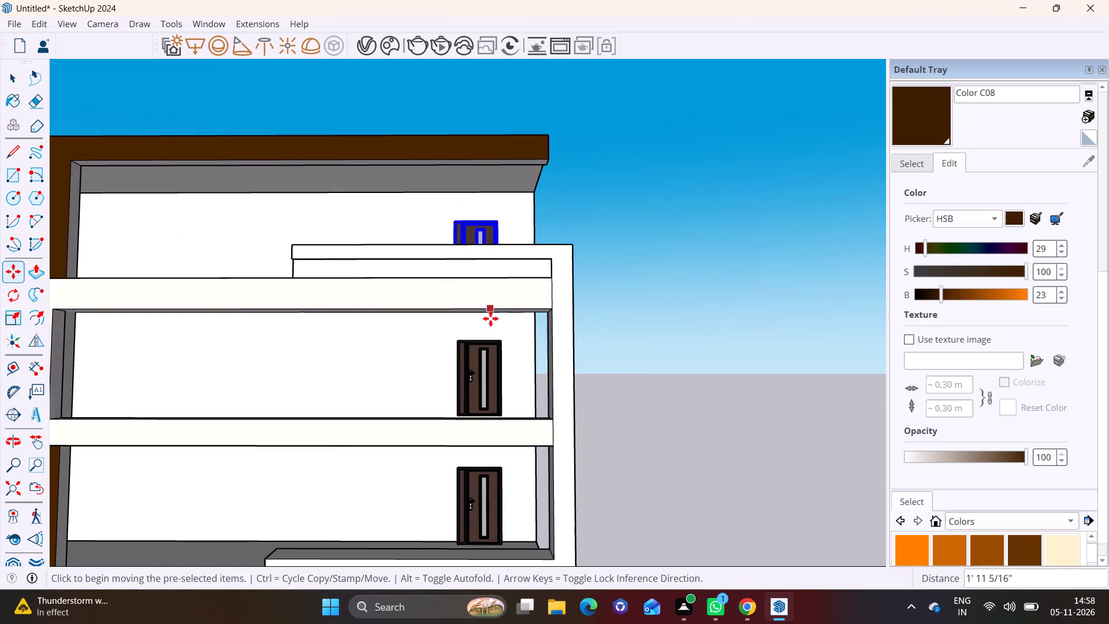
key(space)
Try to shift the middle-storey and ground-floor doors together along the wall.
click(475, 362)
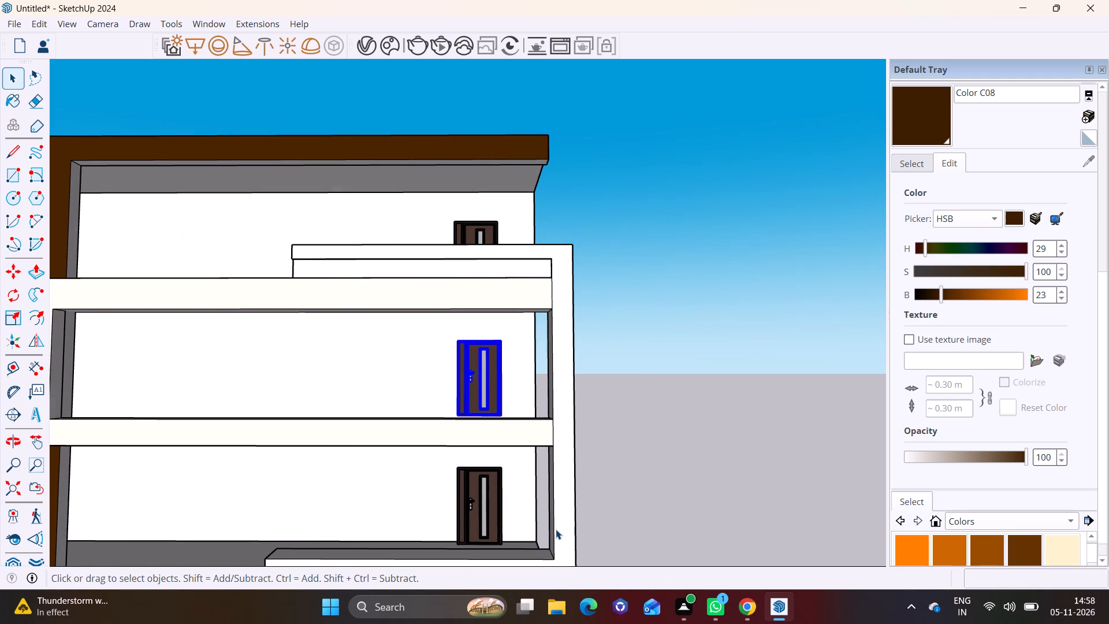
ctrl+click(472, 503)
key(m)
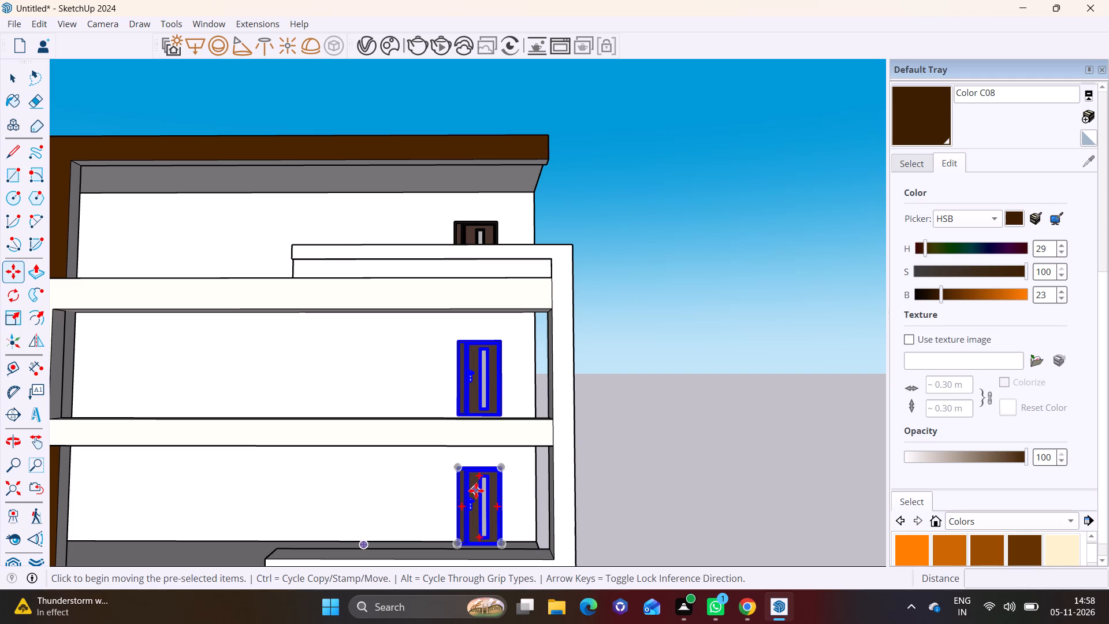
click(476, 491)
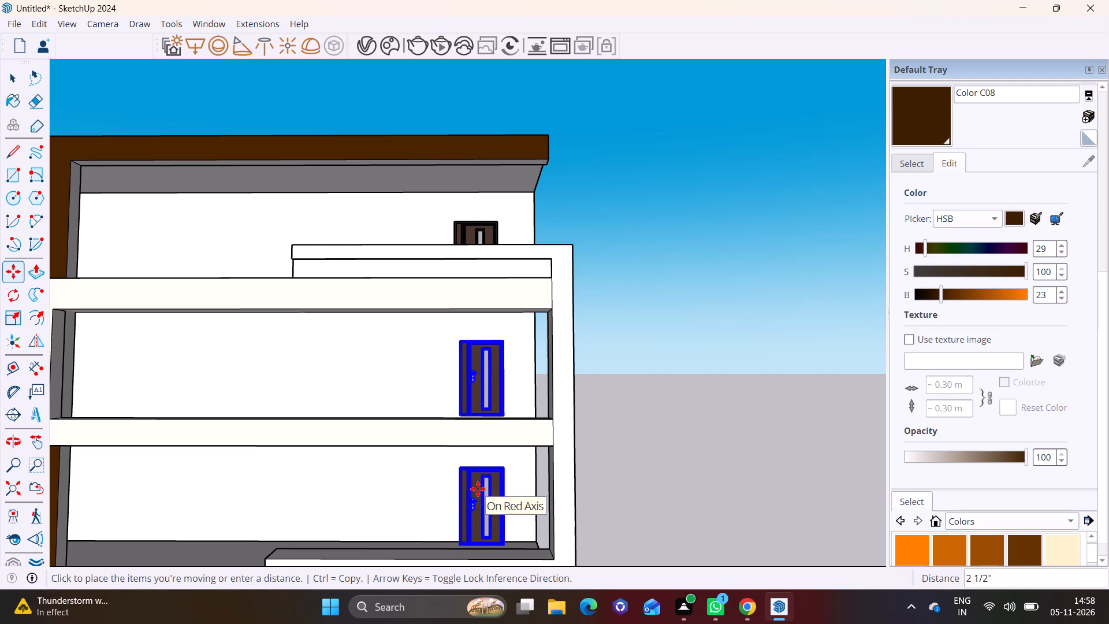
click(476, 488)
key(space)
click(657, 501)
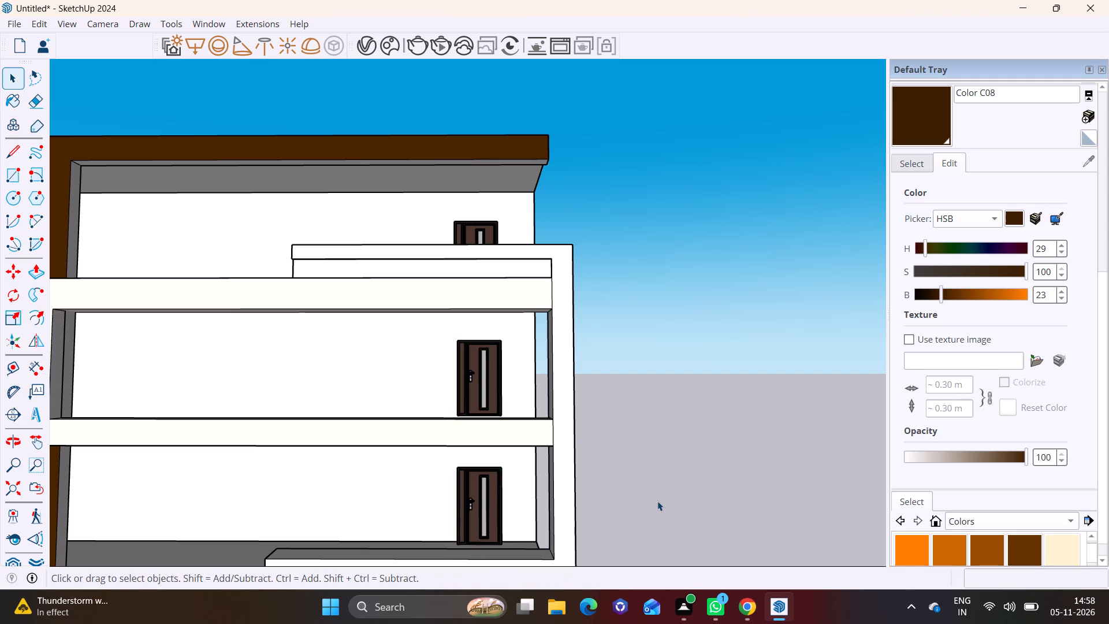
Examine the front facade and the three stacked doors from several angles.
scroll(665, 503, down, 6)
middle_drag(638, 493, 361, 525)
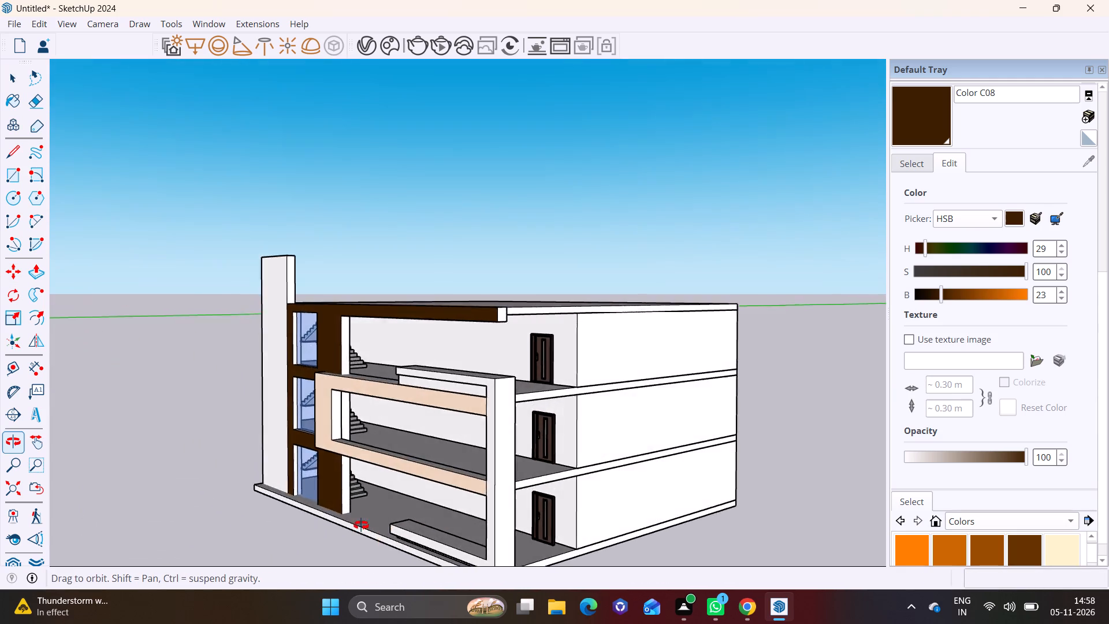
middle_drag(361, 525, 659, 485)
scroll(578, 485, down, 1)
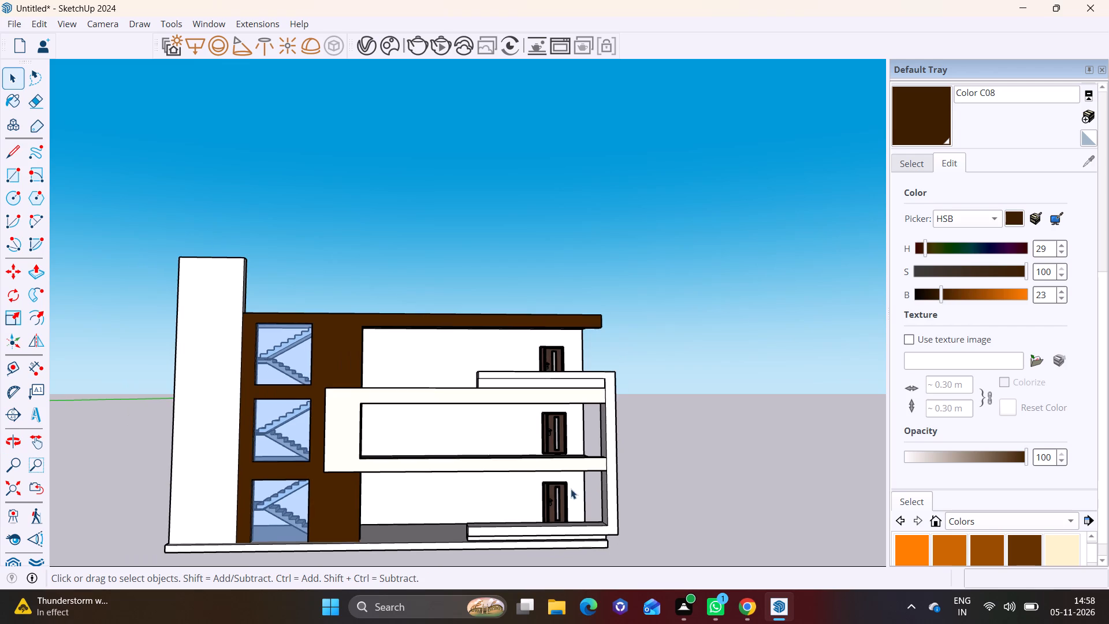
middle_drag(570, 489, 557, 532)
scroll(493, 467, up, 7)
shift+middle_drag(486, 466, 477, 462)
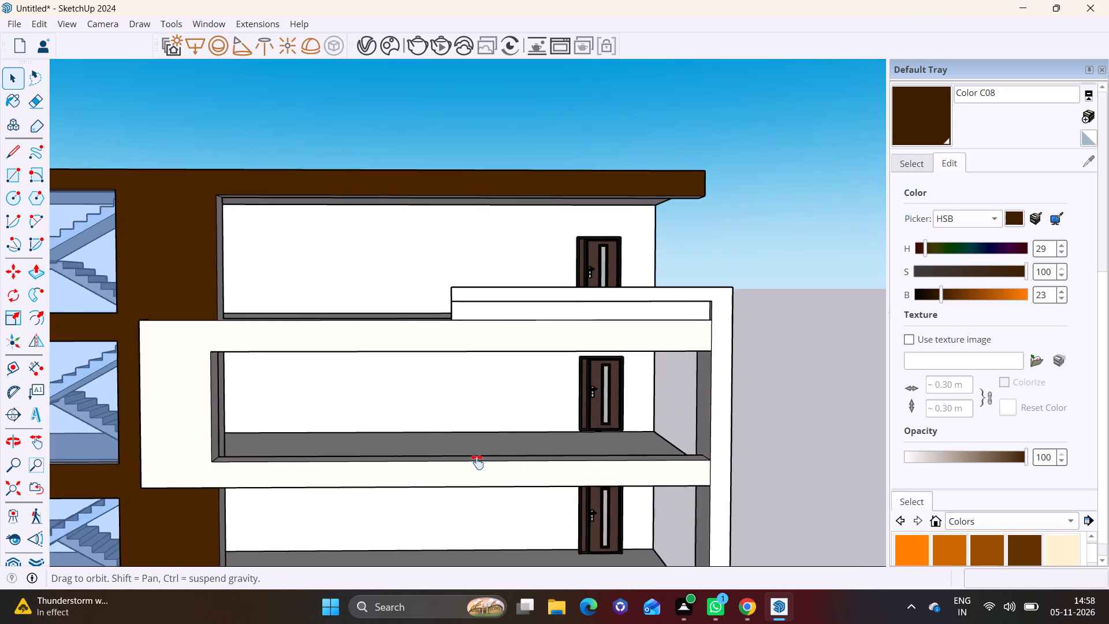
shift+middle_drag(477, 462, 500, 383)
scroll(500, 383, down, 3)
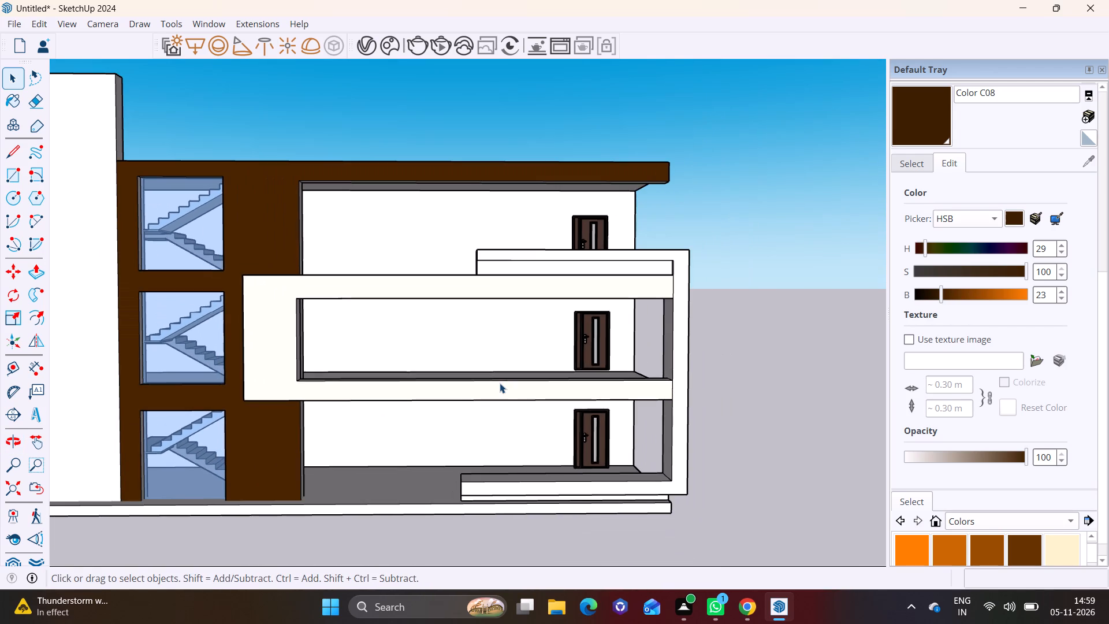
Open 3D Warehouse and search its models for "railing".
click(198, 28)
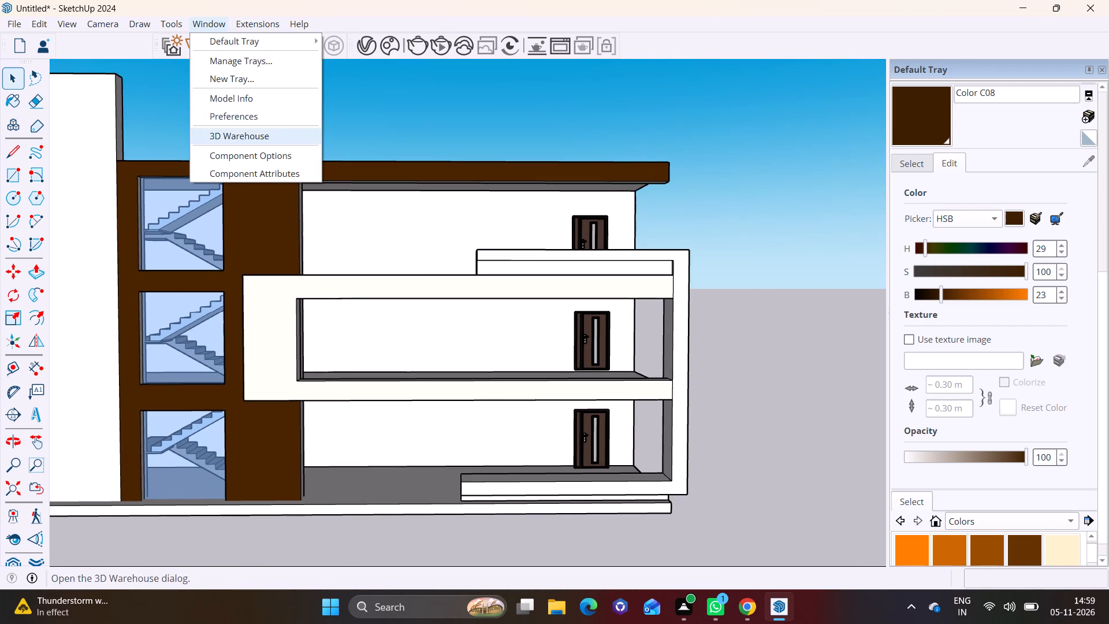
click(219, 131)
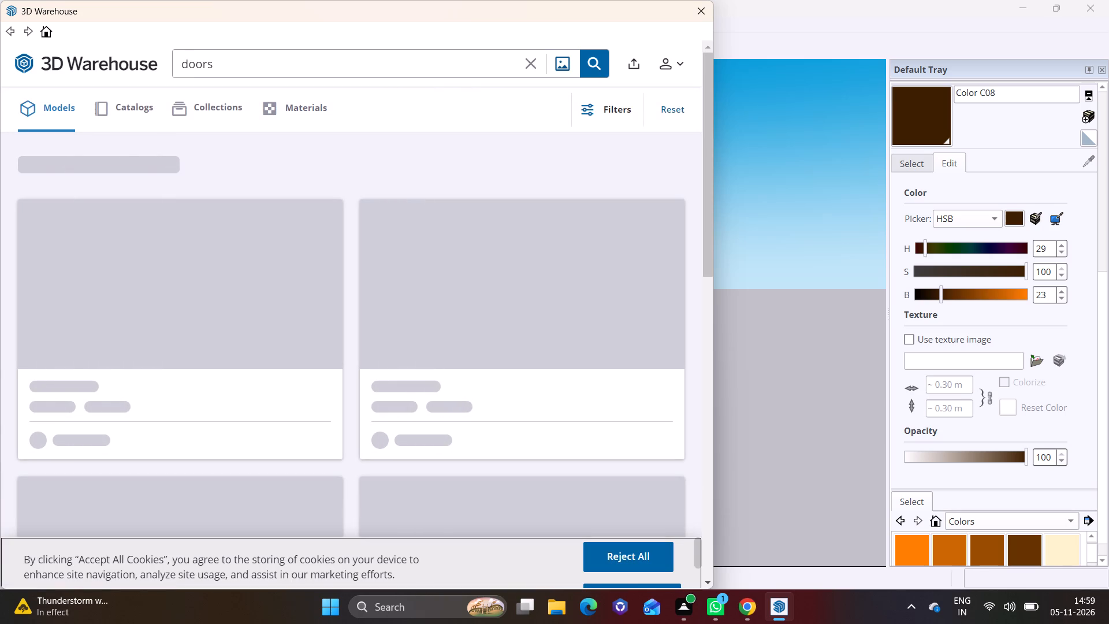
click(540, 66)
click(405, 65)
text(railing)
key(Return)
key(Return)
key(Return)
key(Return)
key(Return)
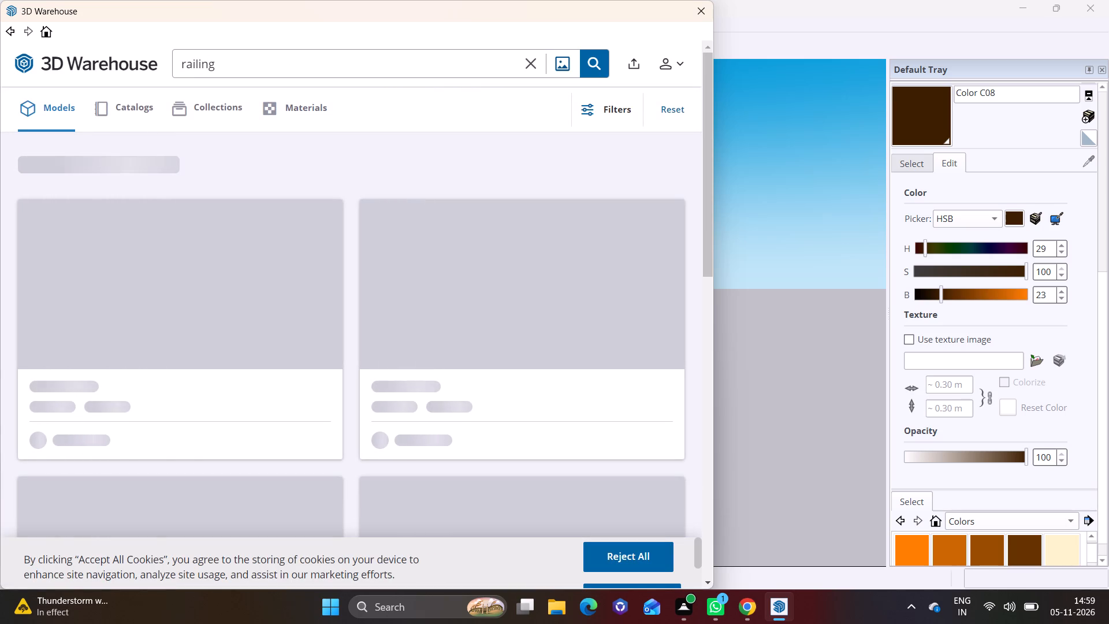
Load the 132 KB glass-panel "railing" model from the results into the model and place it on the roof slab.
scroll(405, 65, down, 1)
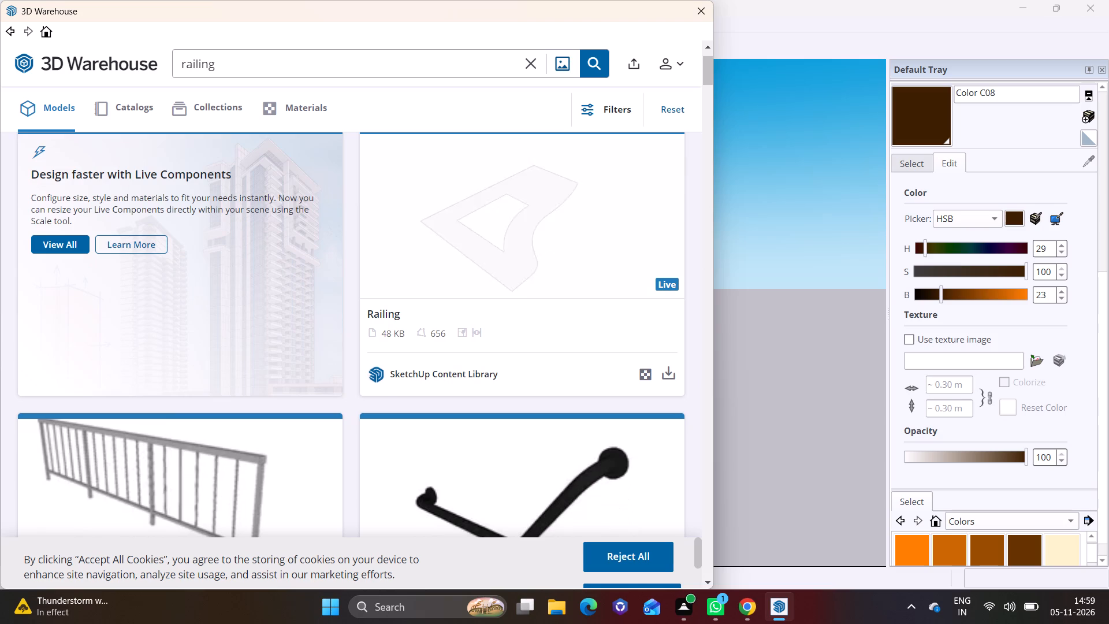
click(706, 581)
click(706, 581)
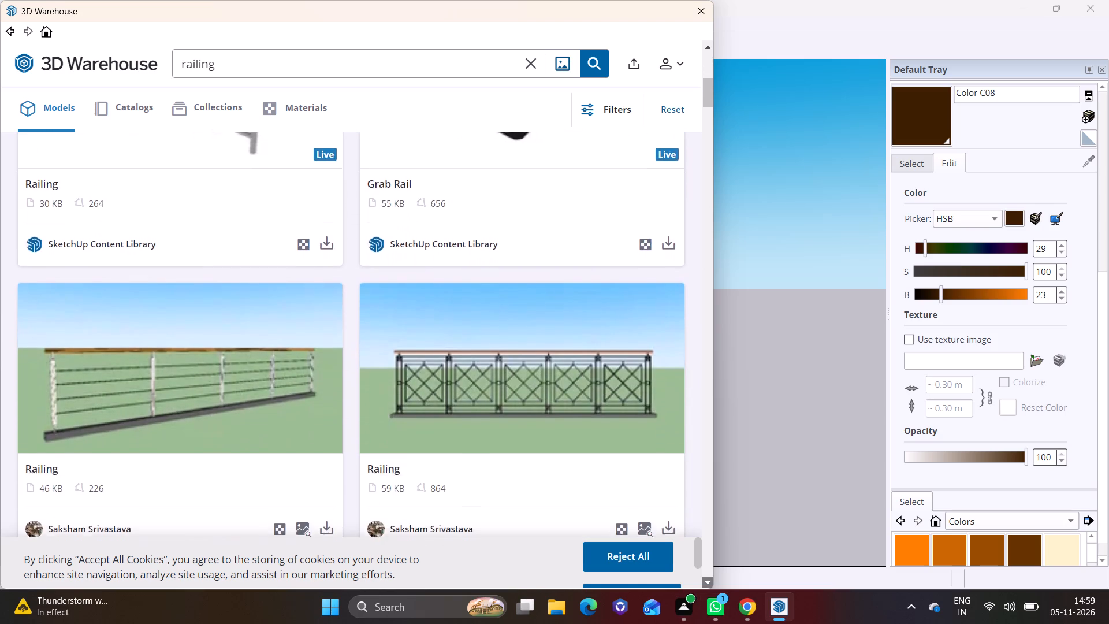
click(706, 581)
click(706, 581)
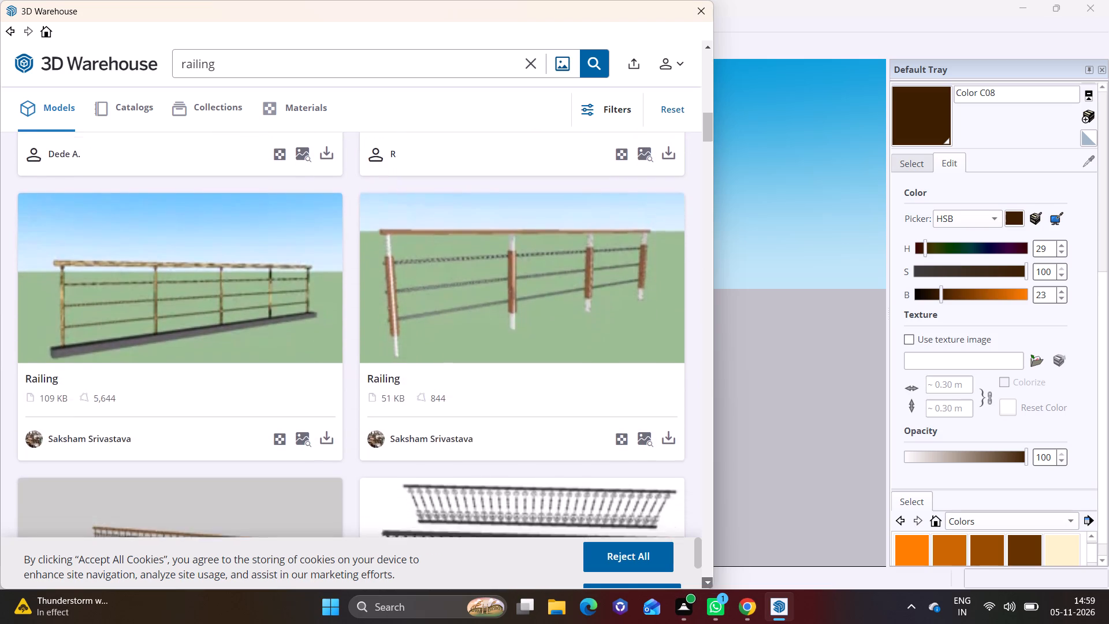
click(706, 581)
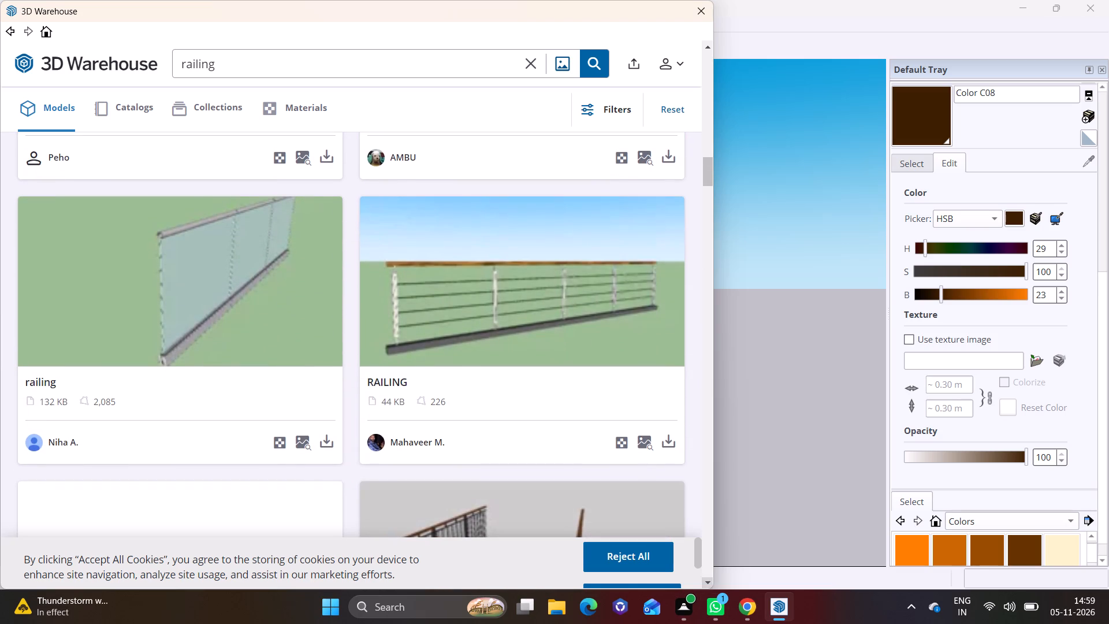
click(325, 433)
click(296, 315)
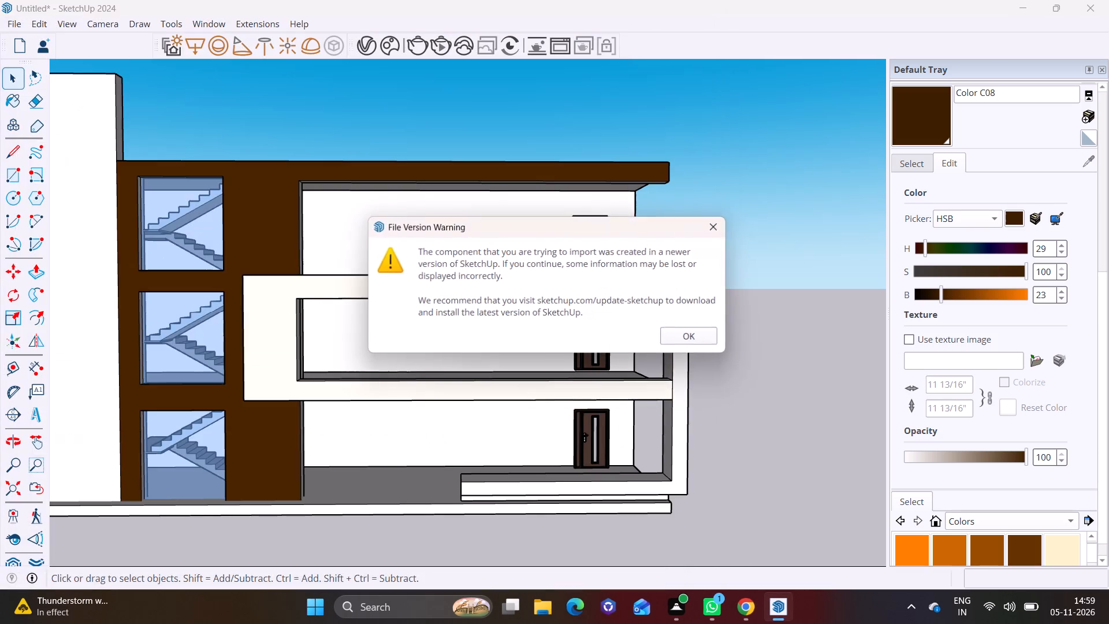
click(678, 339)
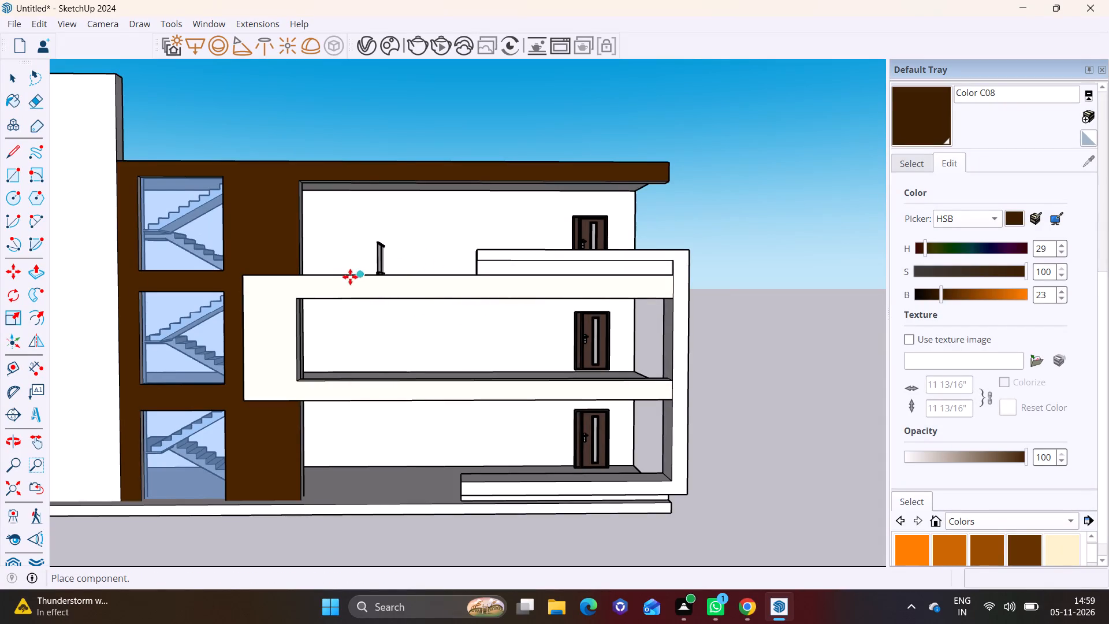
middle_drag(364, 199, 352, 372)
click(303, 210)
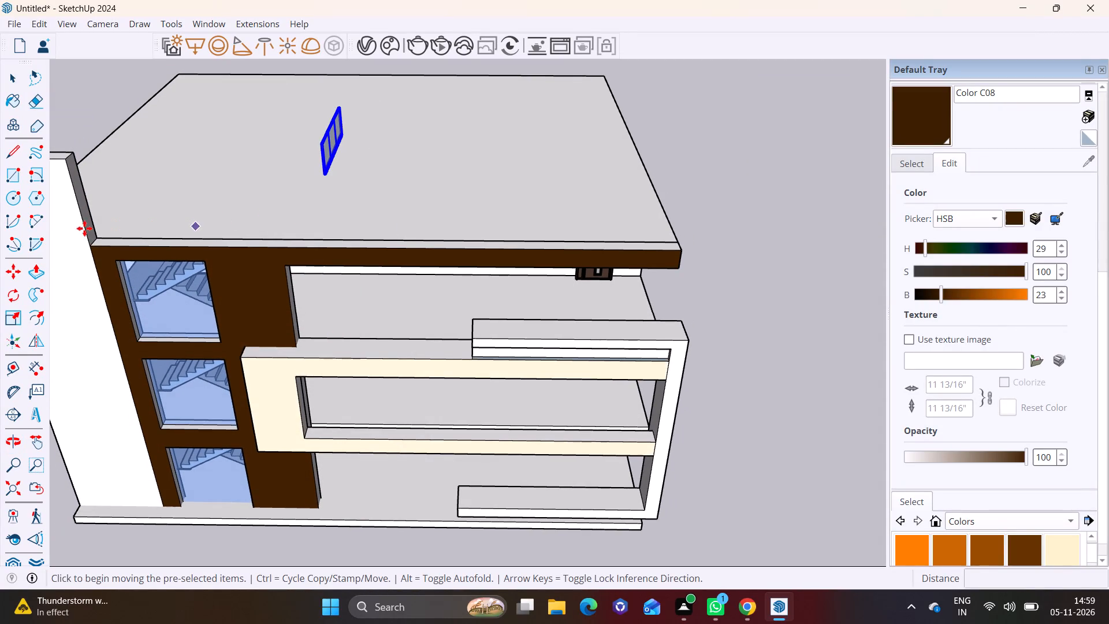
Rotate the railing on the roof slab 90 degrees so it runs parallel to the front facade.
click(10, 295)
click(408, 148)
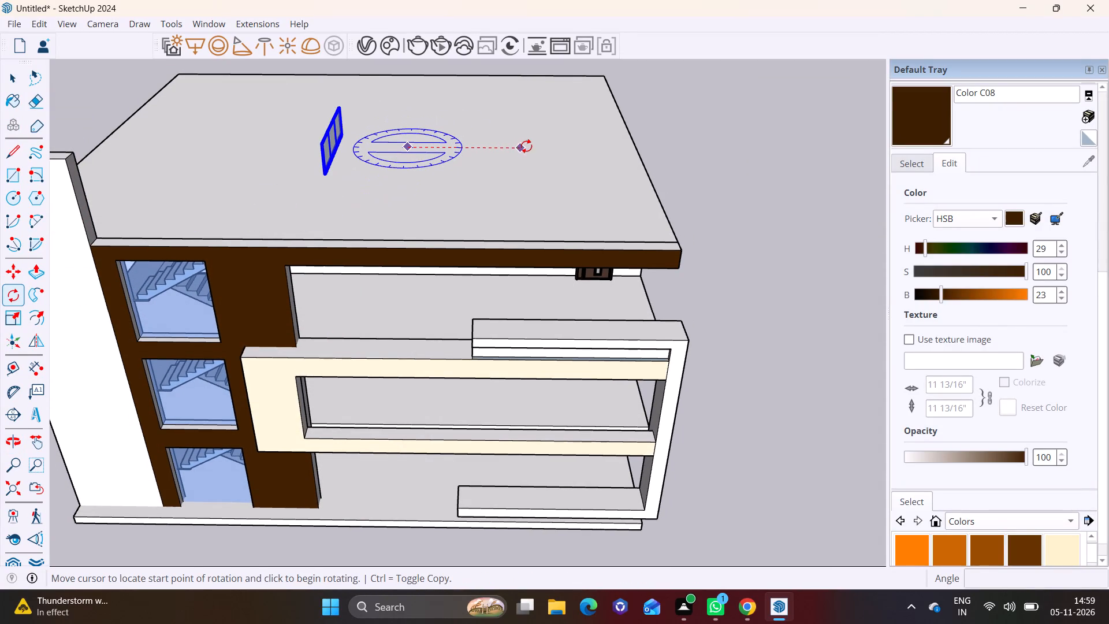
click(526, 146)
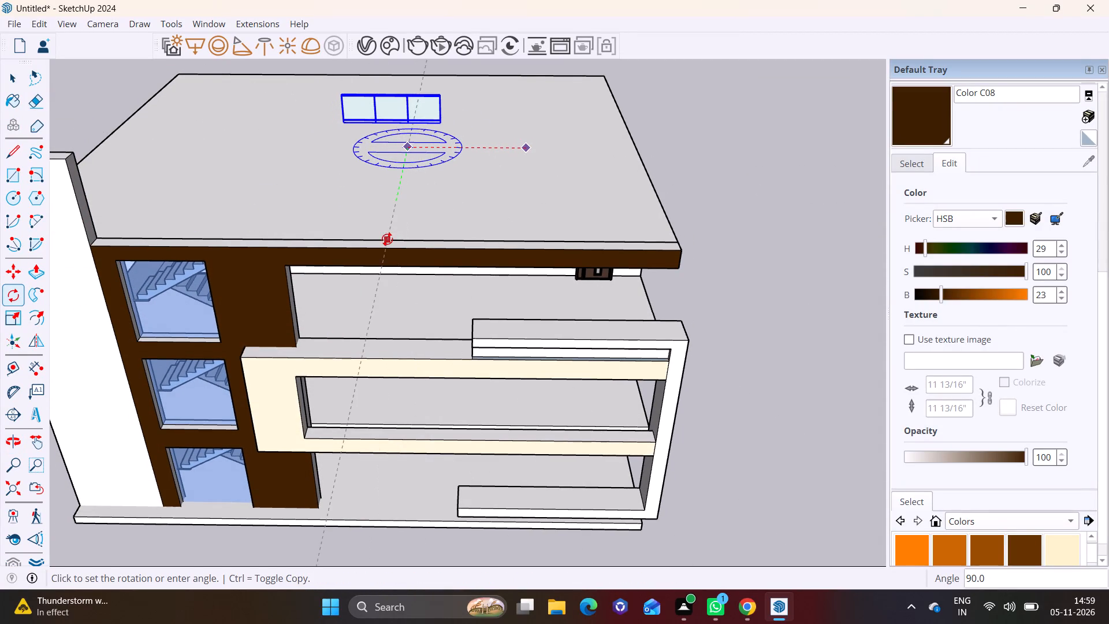
click(386, 239)
Move the railing by its lower corner onto the facade band's top edge, against the end of the top-storey parapet.
key(m)
click(440, 122)
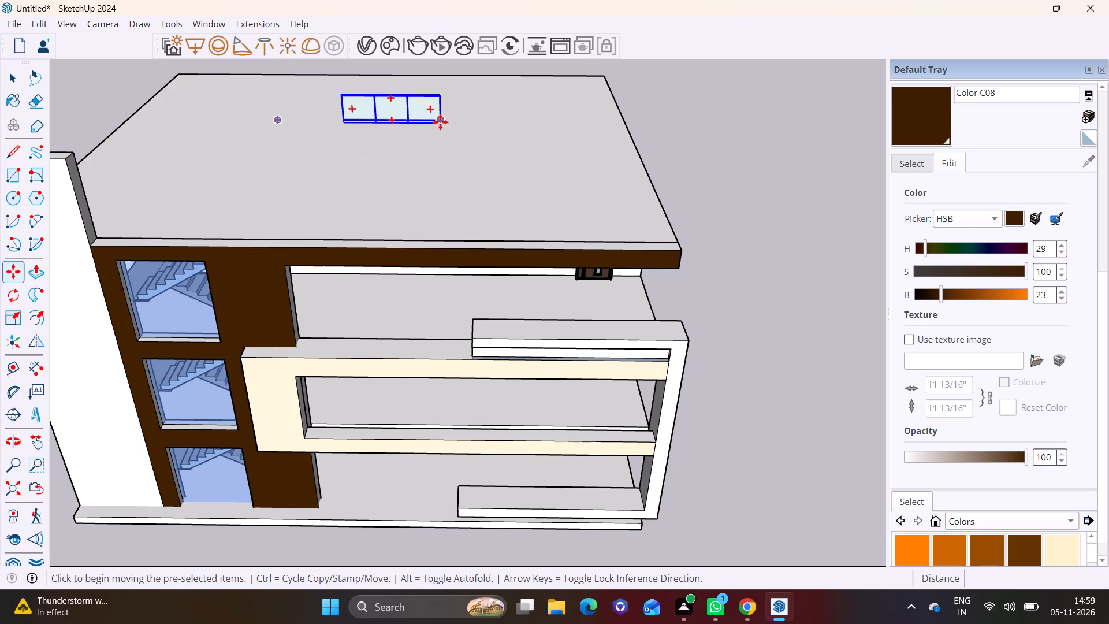
click(471, 353)
Slide the railing along the top of the facade band until its end meets the brown stair wall.
scroll(471, 354, up, 1)
middle_drag(472, 354, 509, 291)
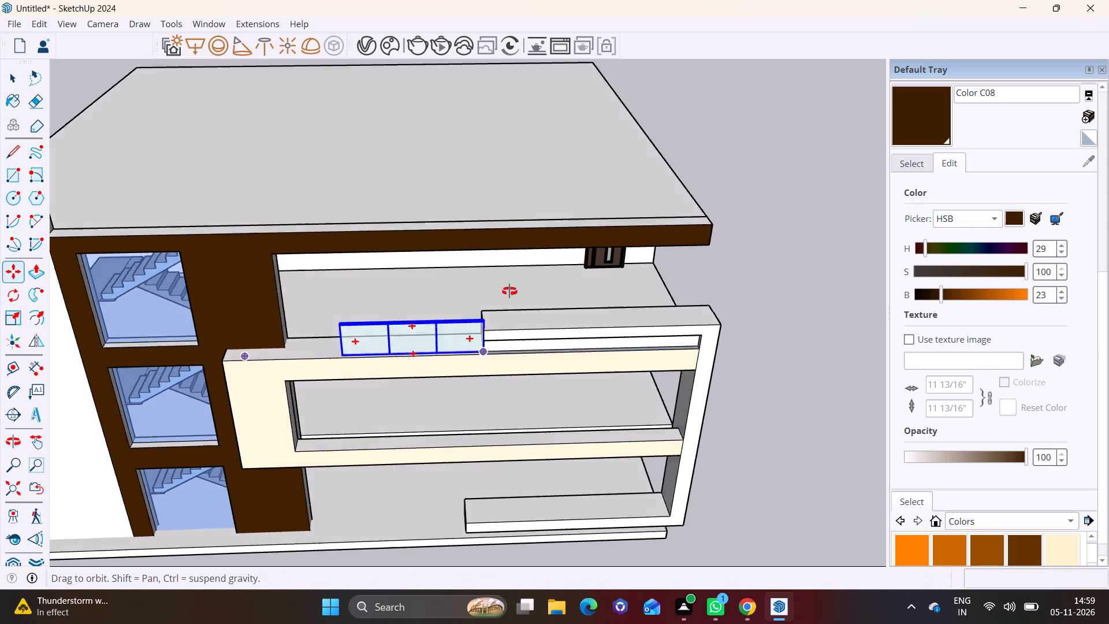
middle_drag(509, 291, 541, 202)
scroll(472, 266, up, 4)
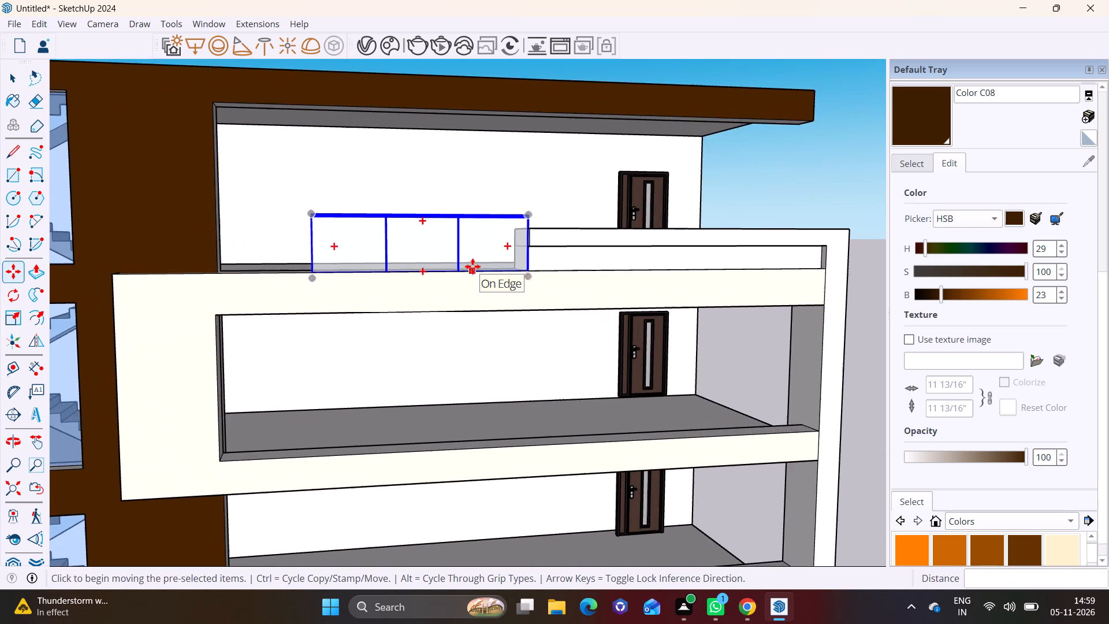
scroll(471, 268, up, 1)
middle_drag(474, 268, 352, 307)
scroll(386, 292, down, 2)
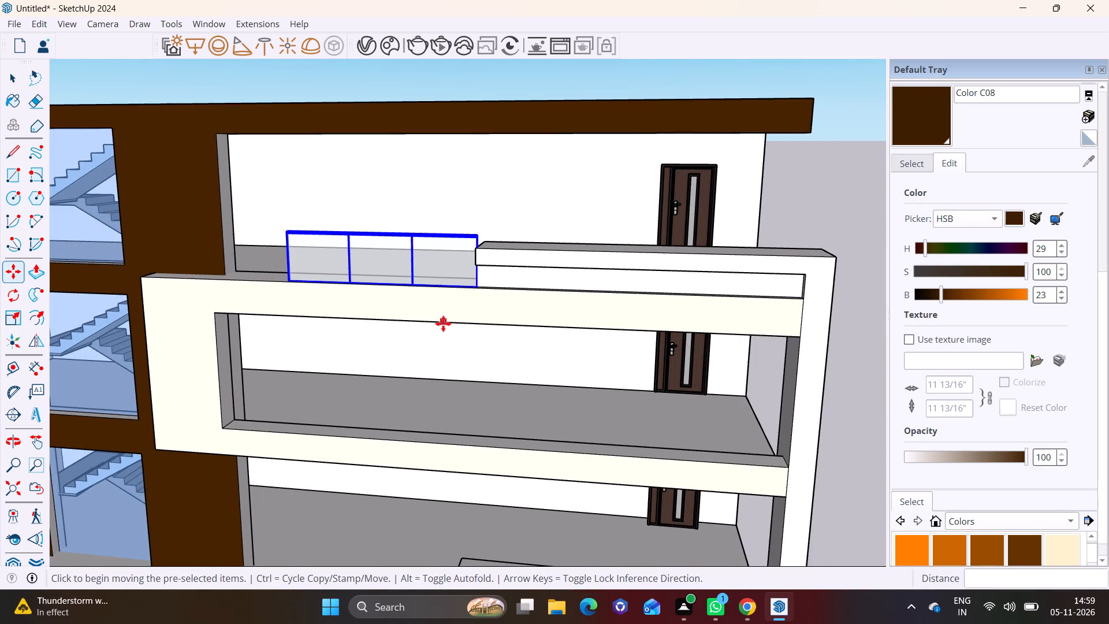
middle_drag(443, 324, 559, 326)
middle_drag(496, 315, 626, 348)
scroll(521, 343, up, 3)
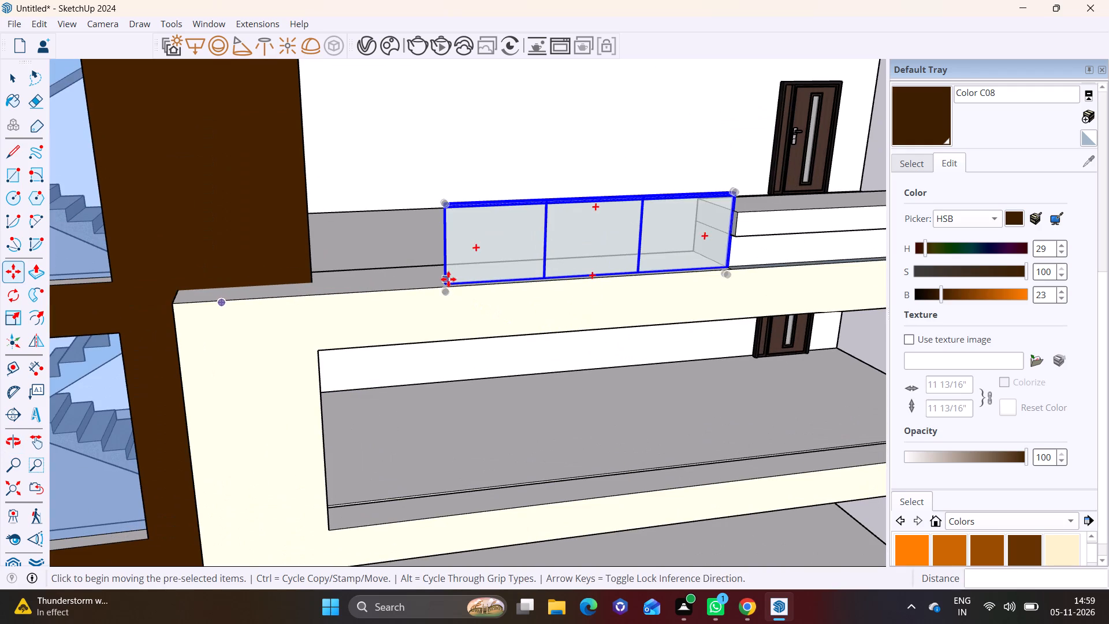
click(448, 279)
click(313, 275)
Scale the top-storey railing lengthwise by about 1.41 so it spans from the brown wall to the parapet.
middle_drag(501, 257, 221, 259)
click(10, 316)
scroll(530, 242, up, 3)
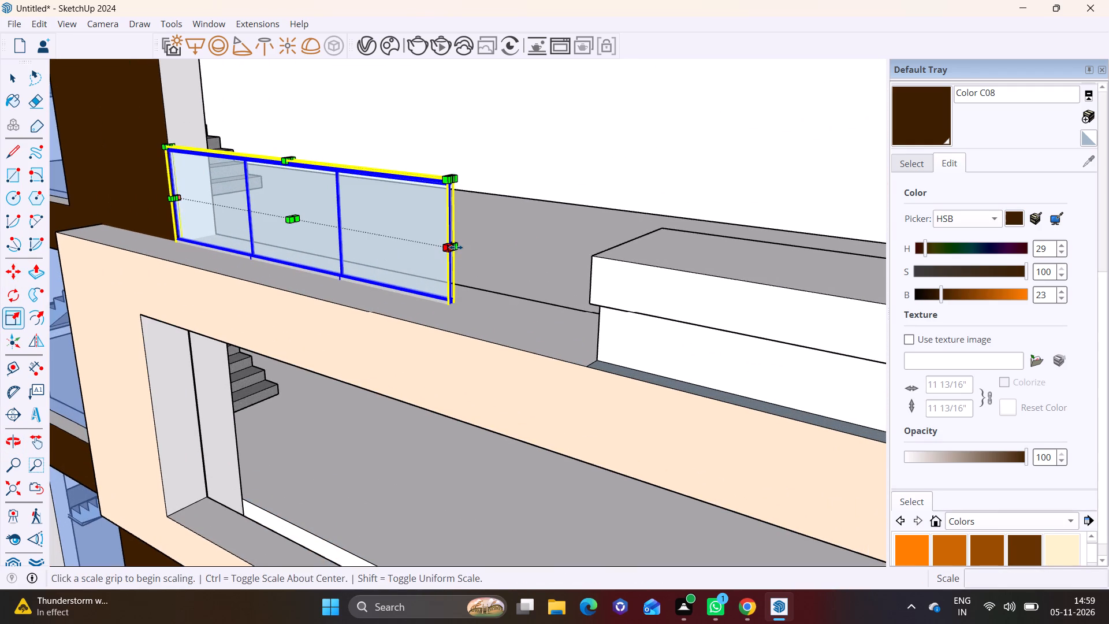
click(455, 247)
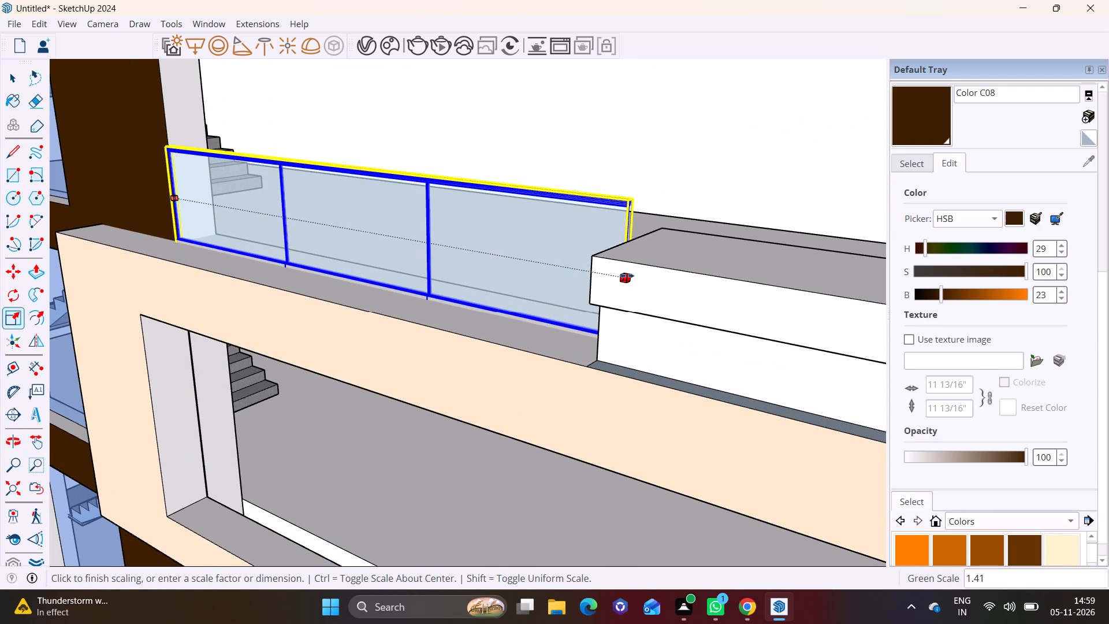
click(628, 276)
Scale the top-storey railing's height by about 0.75, matching it to the adjoining parapet's top corner.
middle_drag(655, 285, 844, 278)
scroll(631, 236, down, 3)
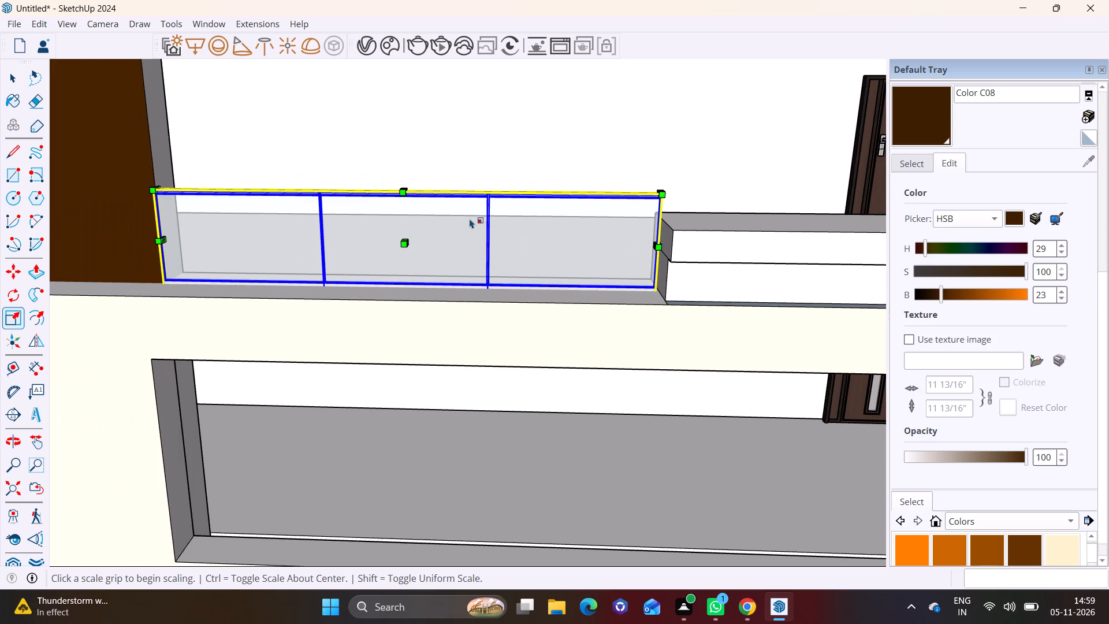
middle_drag(470, 218, 409, 264)
scroll(384, 232, up, 4)
click(397, 192)
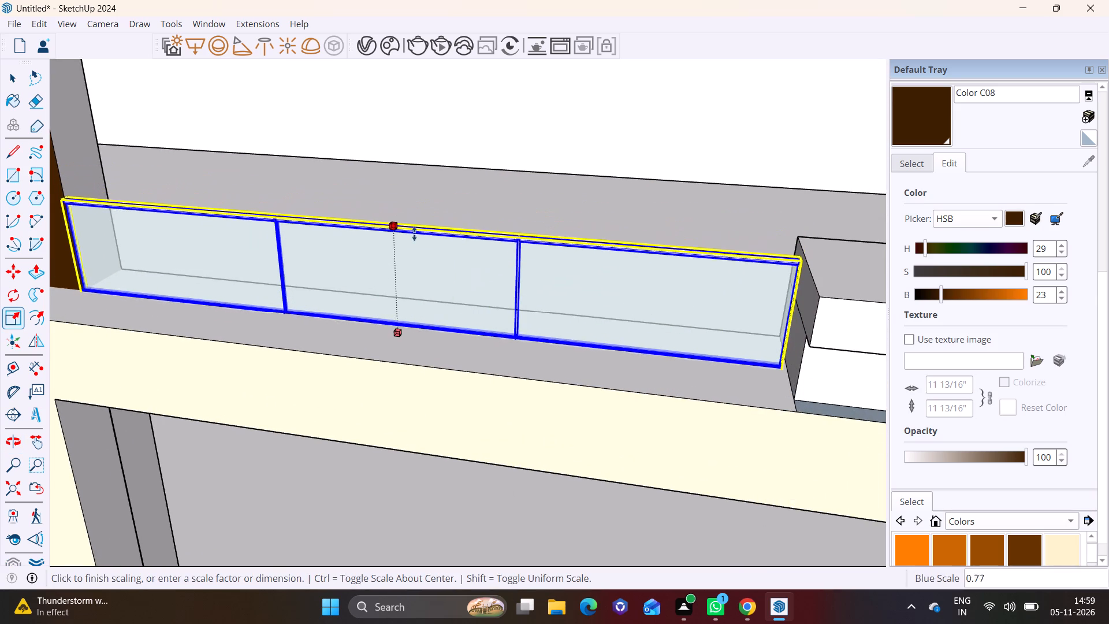
click(813, 267)
key(space)
Copy the top-storey railing straight down into the middle-storey opening of the facade band.
scroll(487, 228, down, 4)
middle_drag(575, 303, 600, 161)
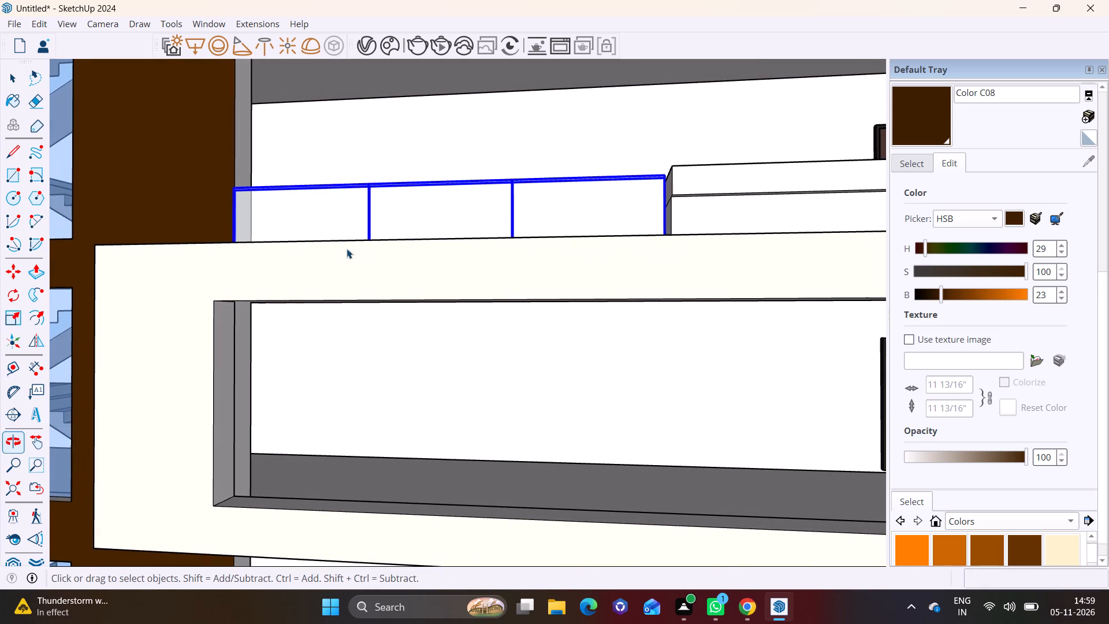
key(m)
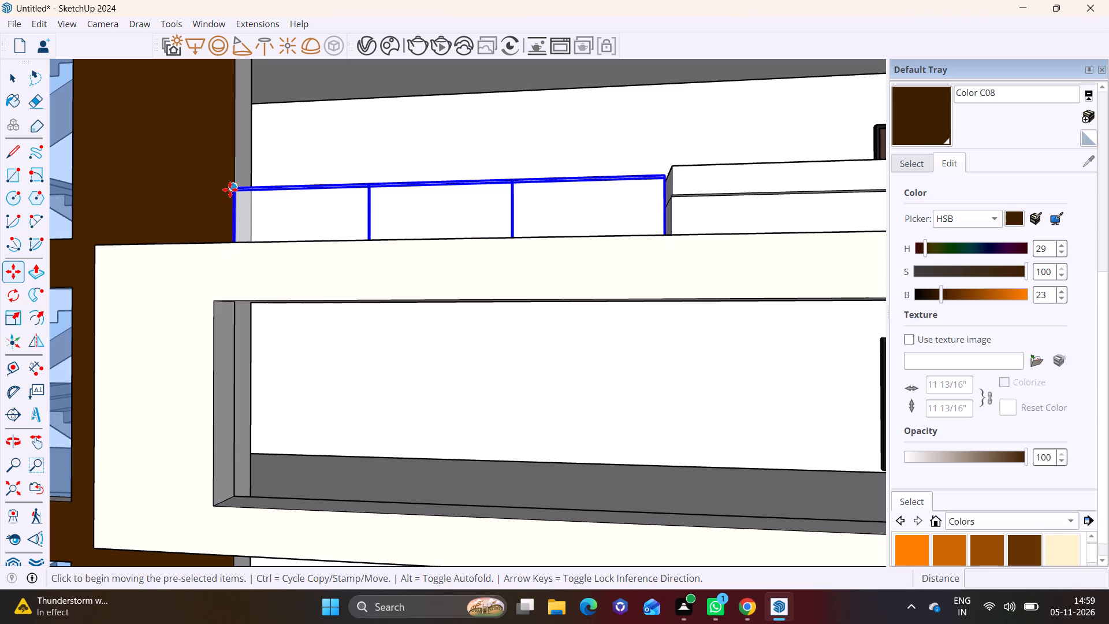
click(230, 190)
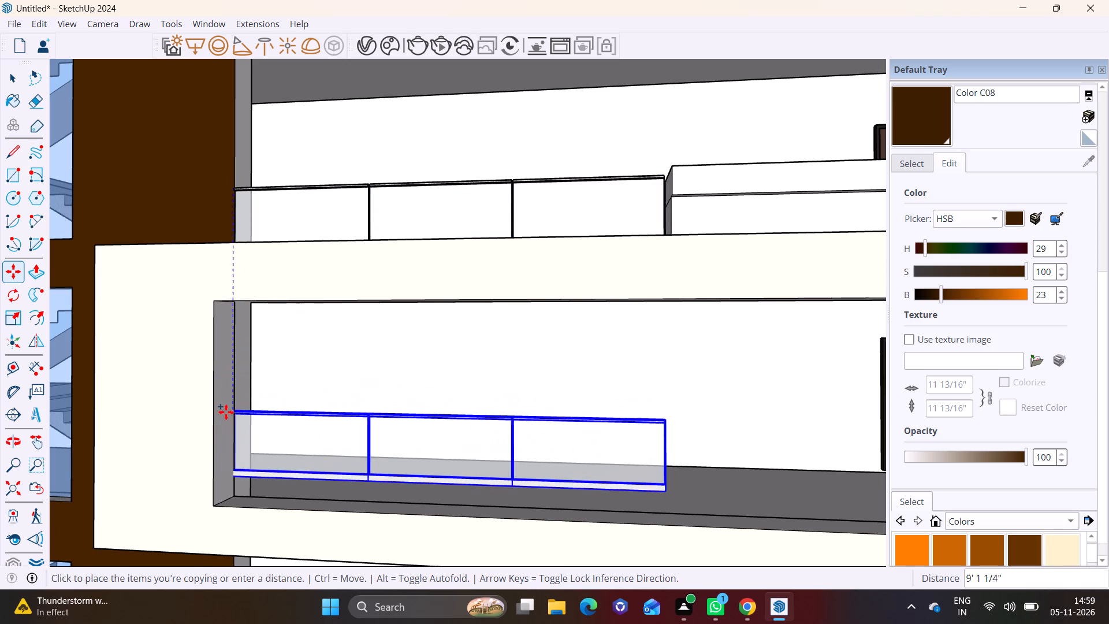
click(231, 434)
Scale the middle-storey railing lengthwise only, so it spans the full band opening to the far column.
scroll(271, 392, down, 5)
shift+middle_drag(312, 411, 252, 310)
scroll(252, 310, up, 1)
middle_drag(315, 324, 181, 404)
scroll(146, 323, up, 2)
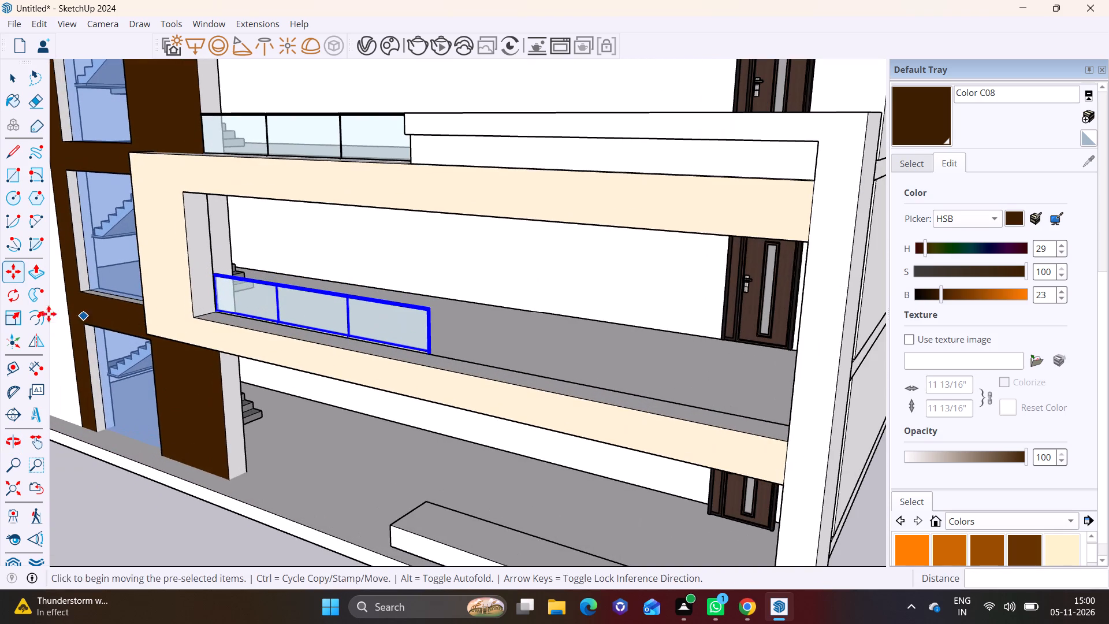
click(5, 317)
scroll(395, 321, up, 3)
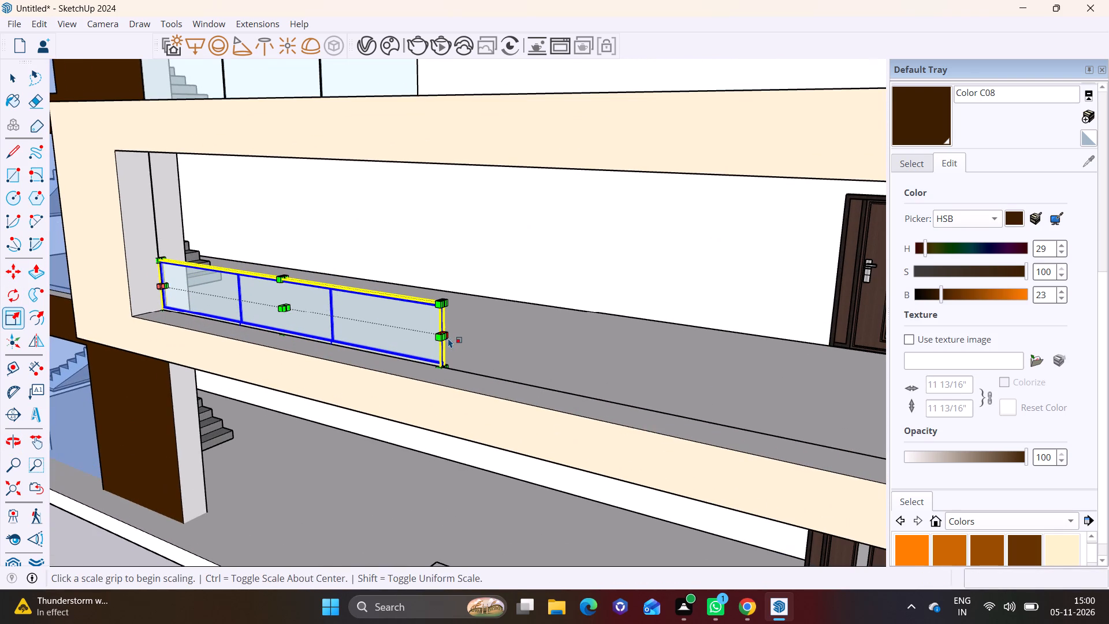
click(448, 338)
scroll(530, 353, down, 3)
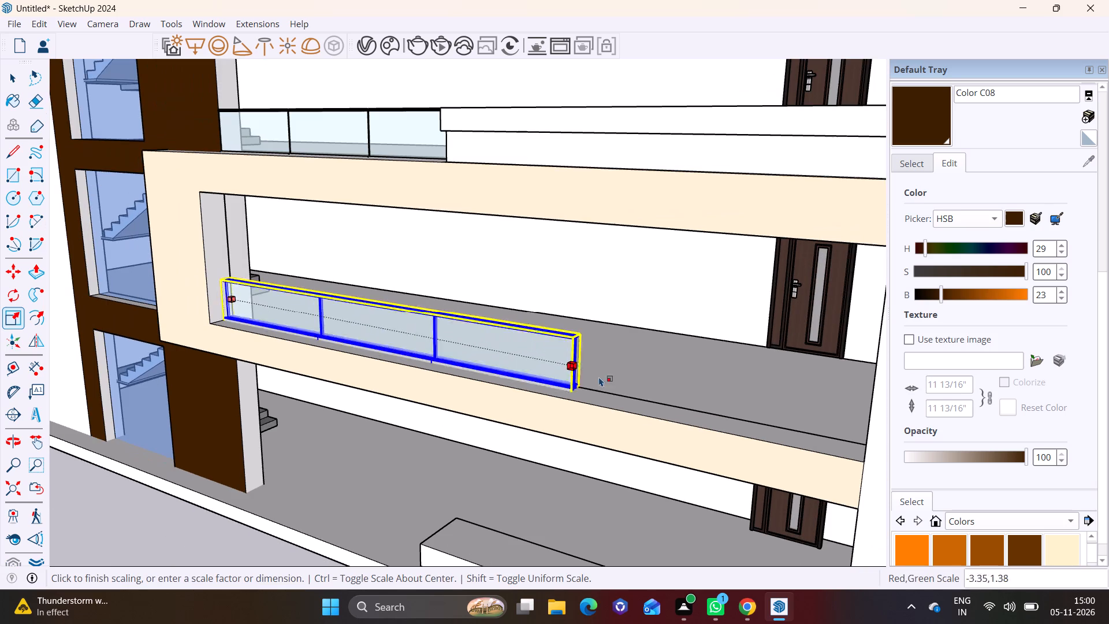
key(ctrl+z)
scroll(489, 343, up, 7)
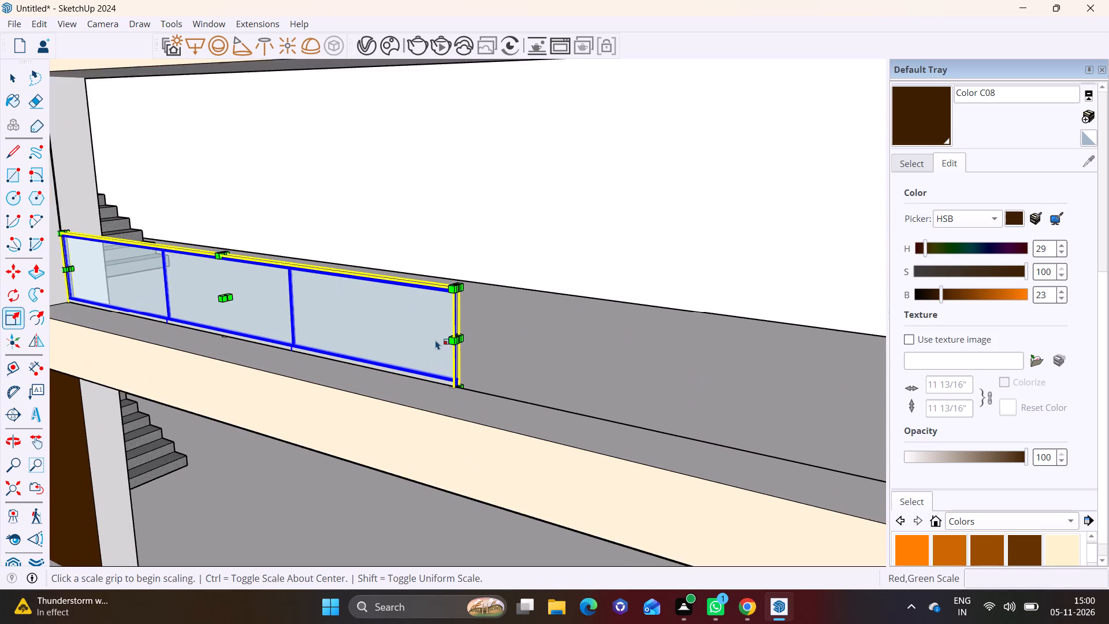
click(464, 340)
scroll(592, 365, down, 11)
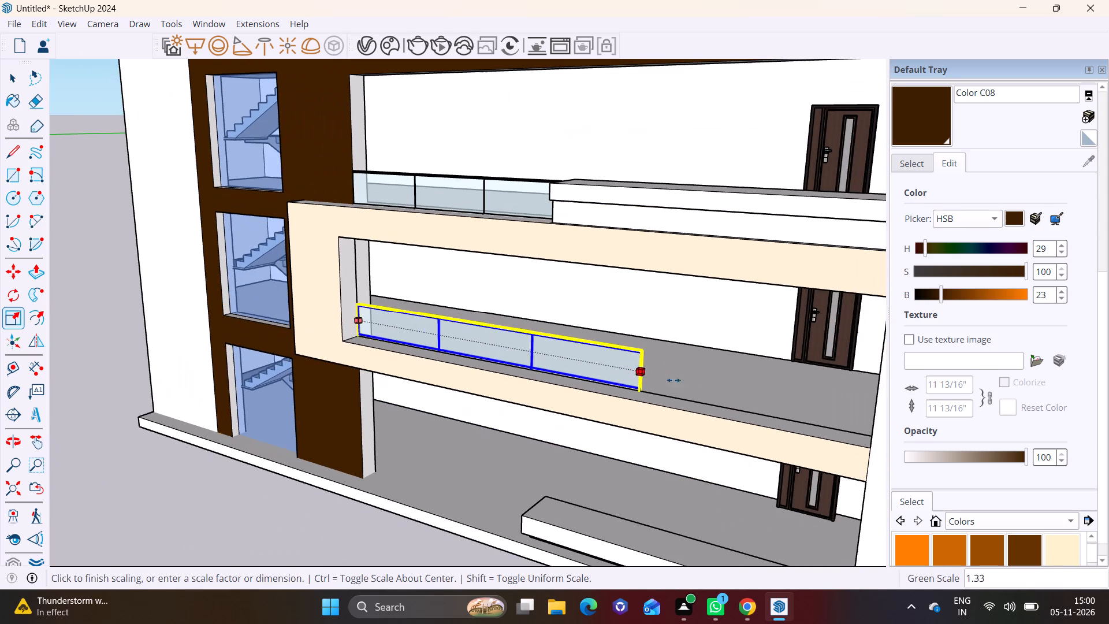
click(876, 422)
key(space)
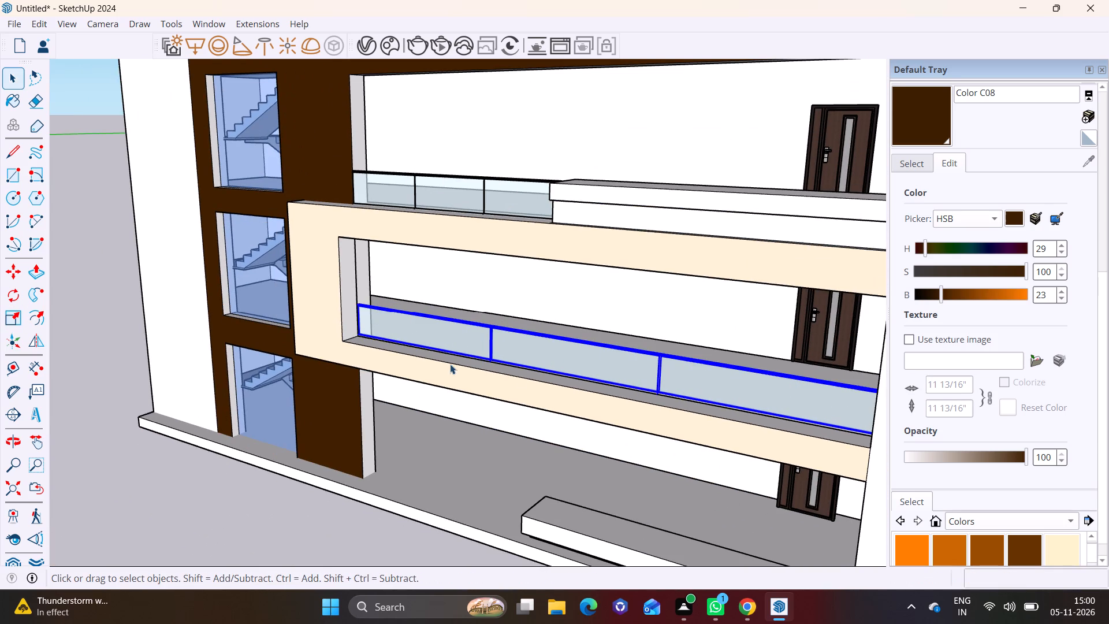
click(83, 362)
Copy the top-storey railing about 22' 3" straight down to the ground floor, beside the low parapet.
scroll(206, 343, down, 4)
middle_drag(421, 380, 615, 287)
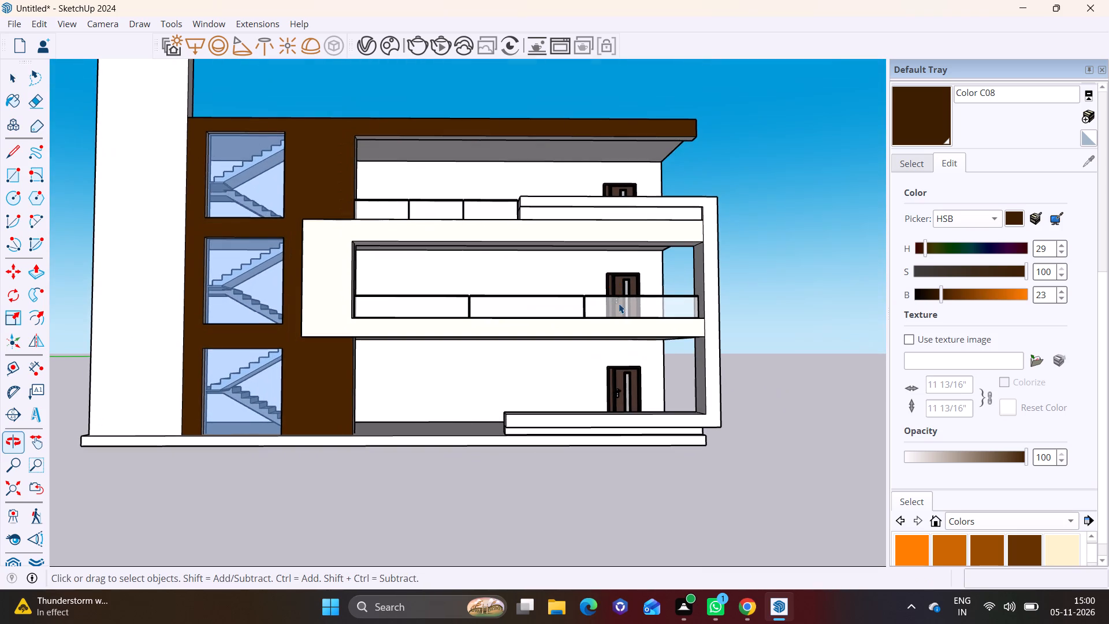
click(480, 202)
key(m)
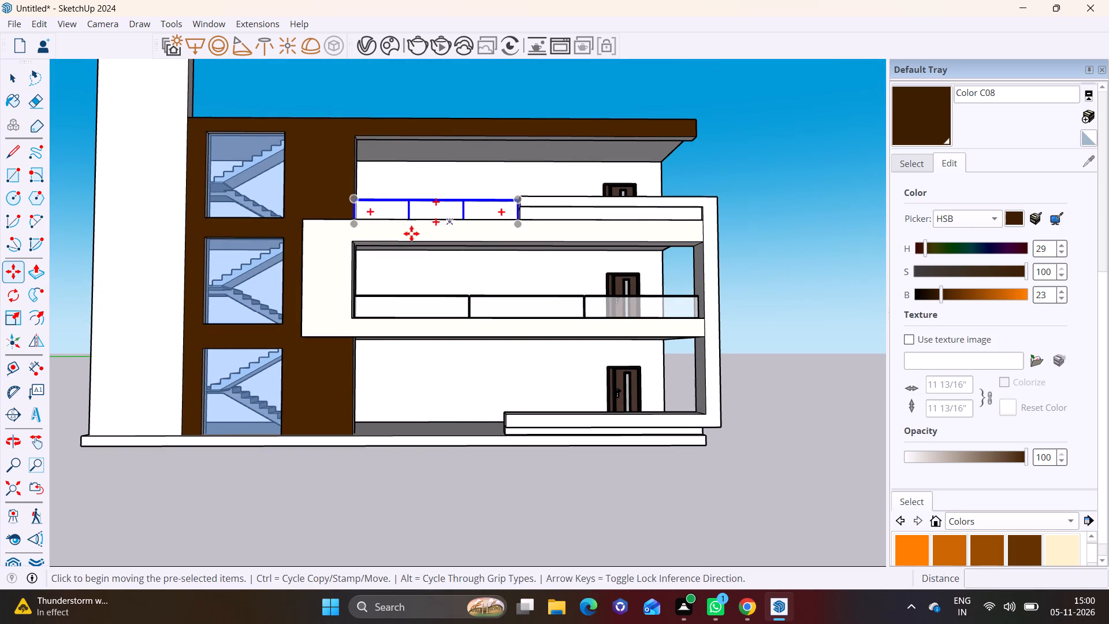
click(353, 210)
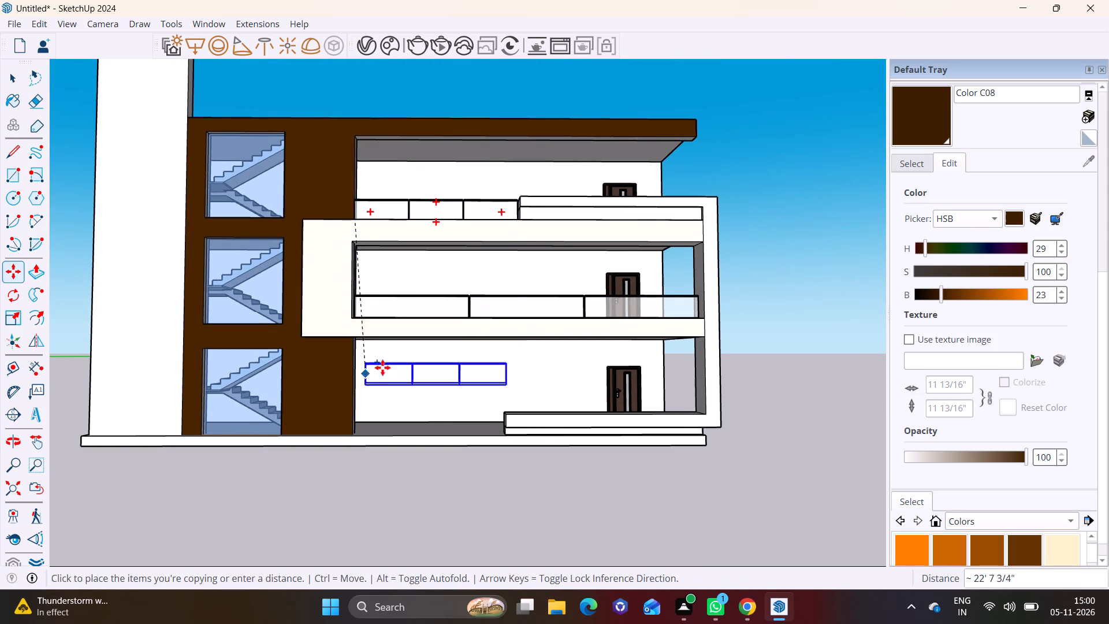
scroll(381, 384, up, 6)
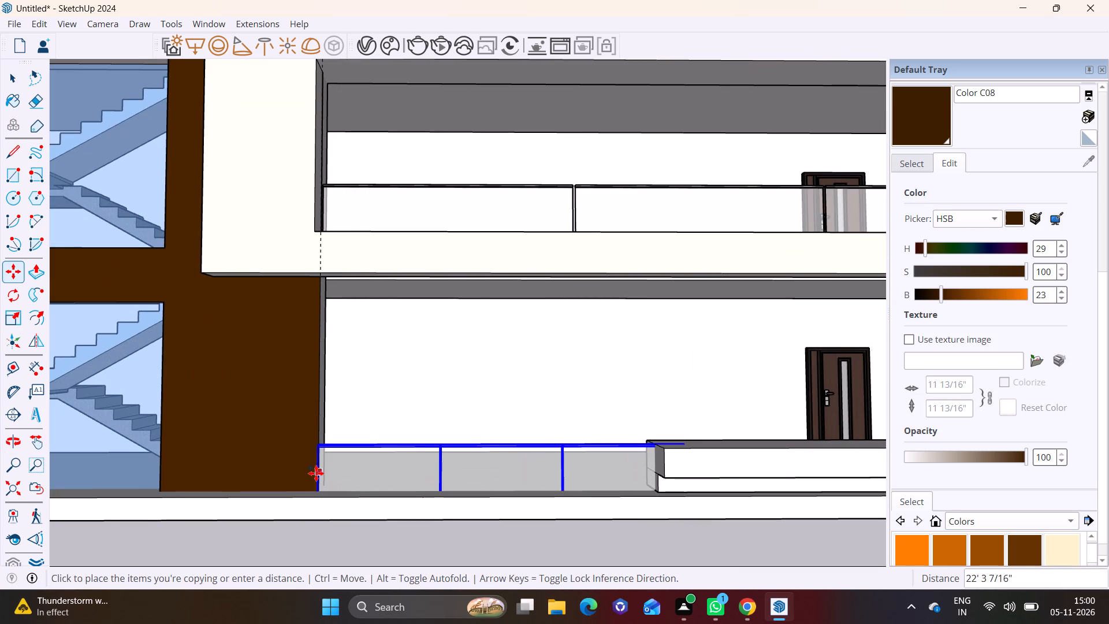
click(312, 469)
Move the ground-floor railing by its lower corner to sit against the brown wall's base corner.
scroll(406, 450, down, 3)
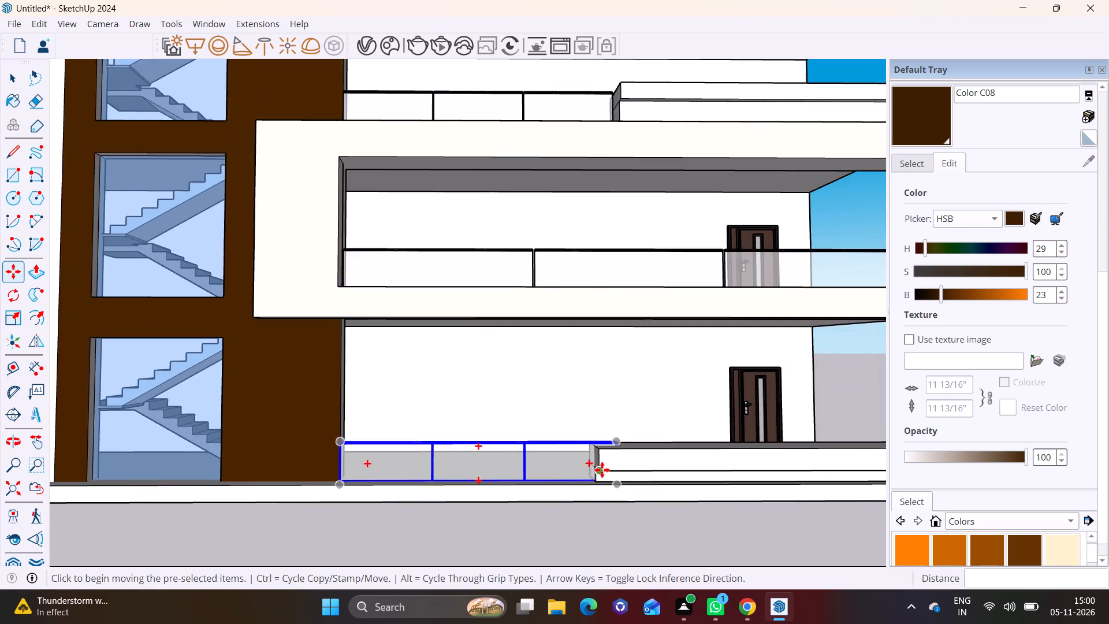
middle_drag(602, 470, 352, 530)
scroll(391, 462, up, 11)
middle_drag(342, 426, 418, 394)
scroll(363, 403, up, 8)
click(343, 441)
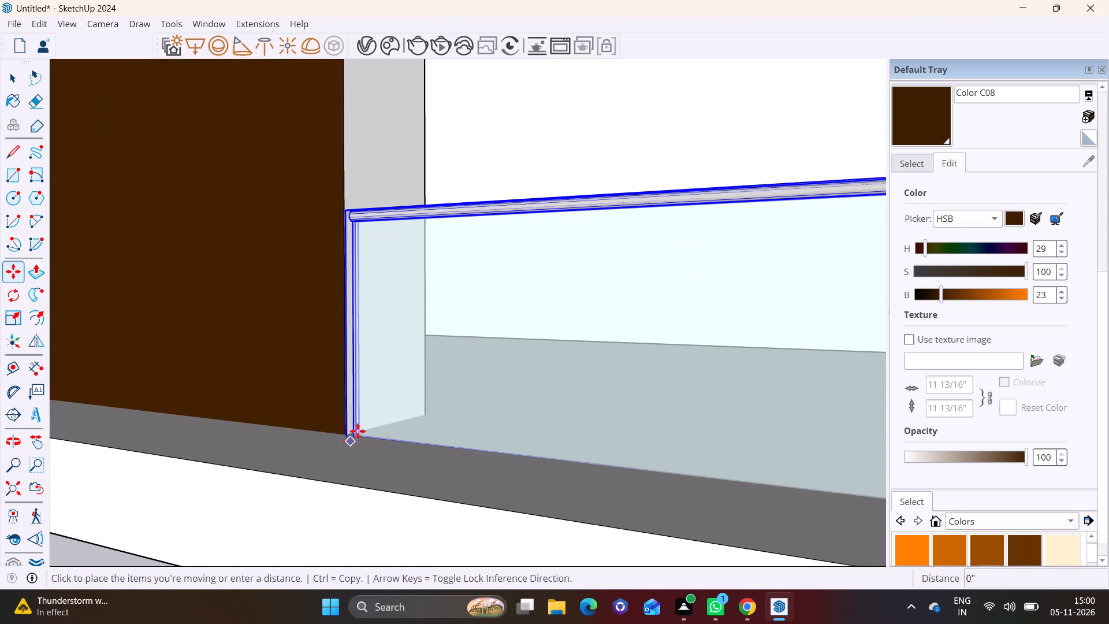
click(345, 428)
key(space)
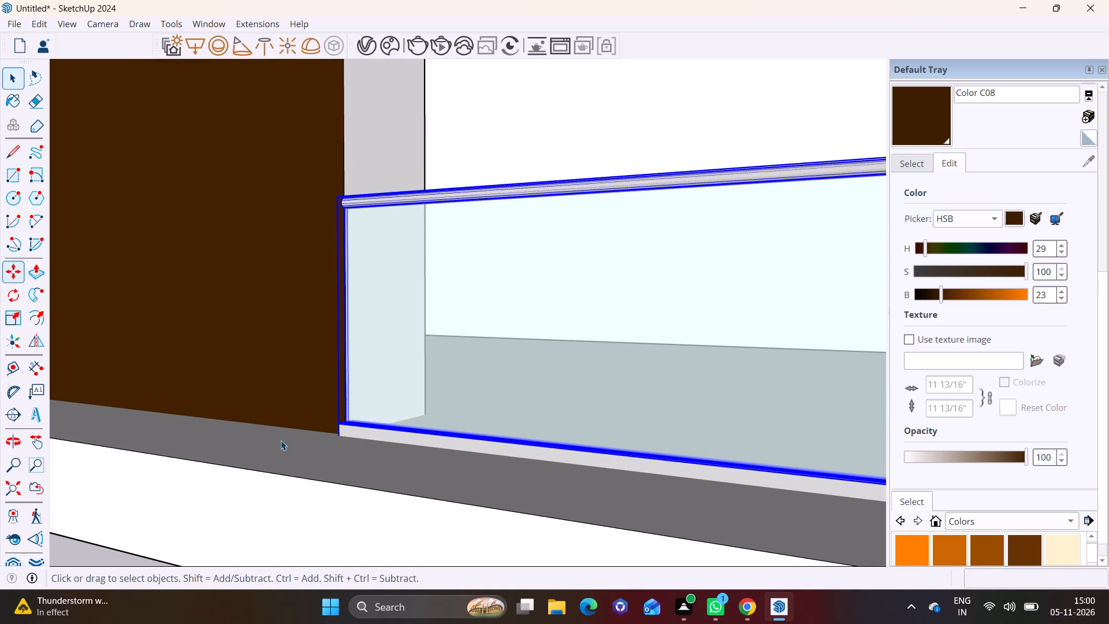
click(281, 440)
Scale the ground-floor railing's height by 0.82 to bring it down to the low parapet's level.
scroll(281, 439, down, 15)
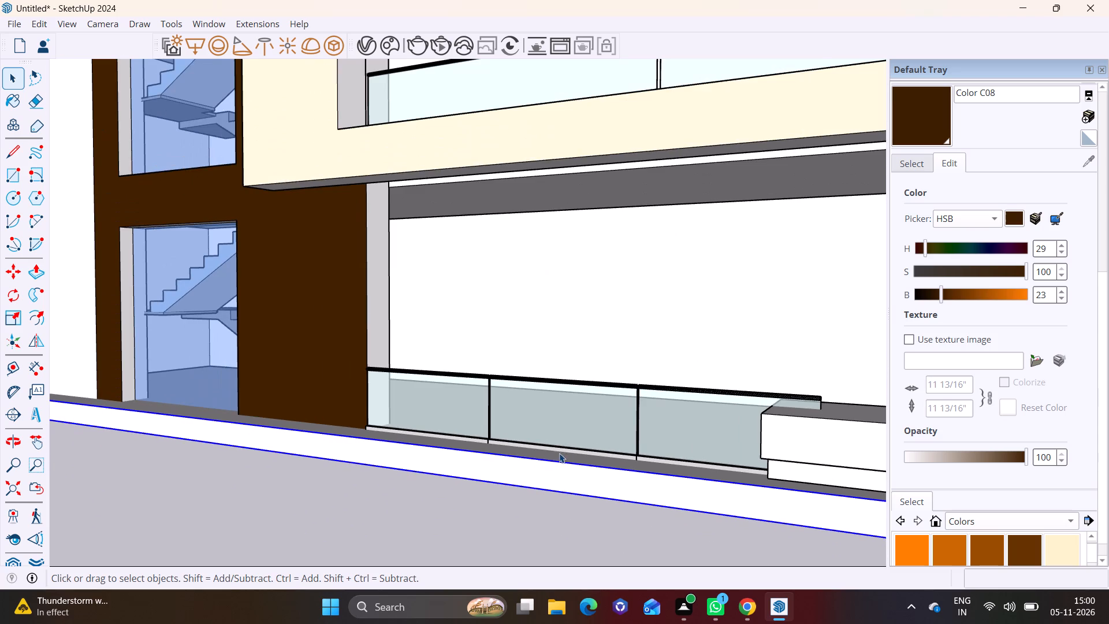
shift+middle_drag(562, 451, 330, 431)
click(435, 401)
middle_drag(440, 413, 448, 440)
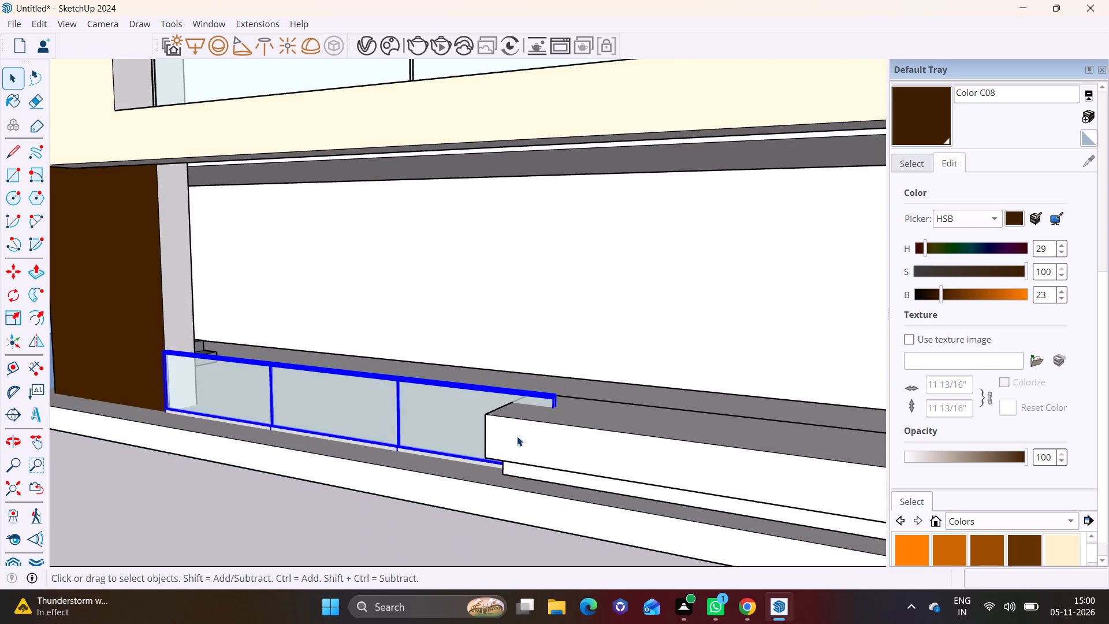
scroll(518, 436, up, 3)
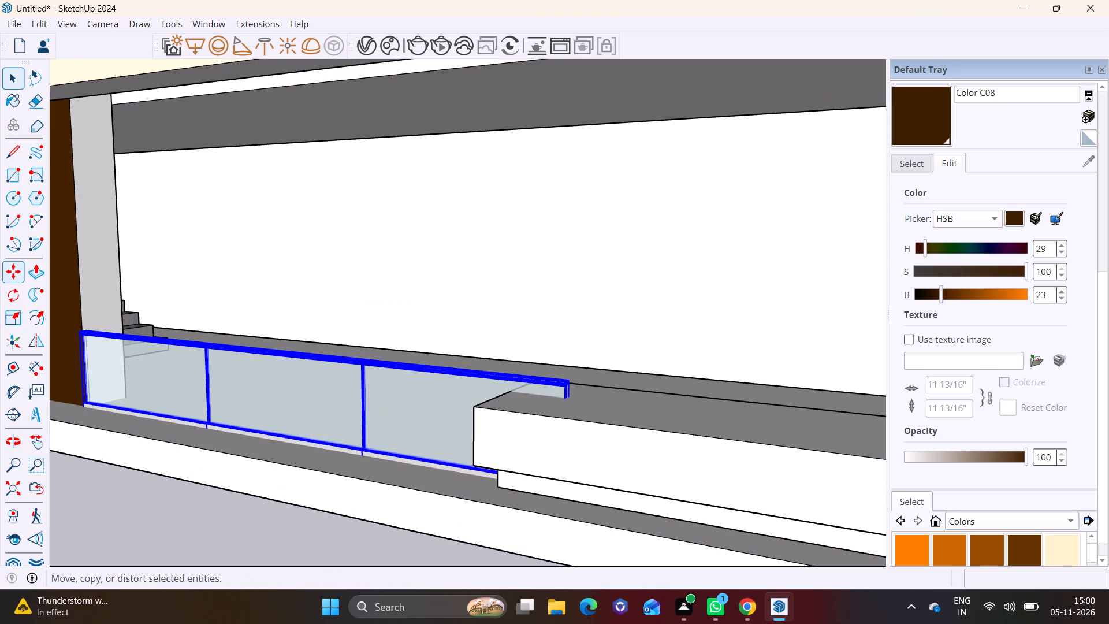
click(16, 321)
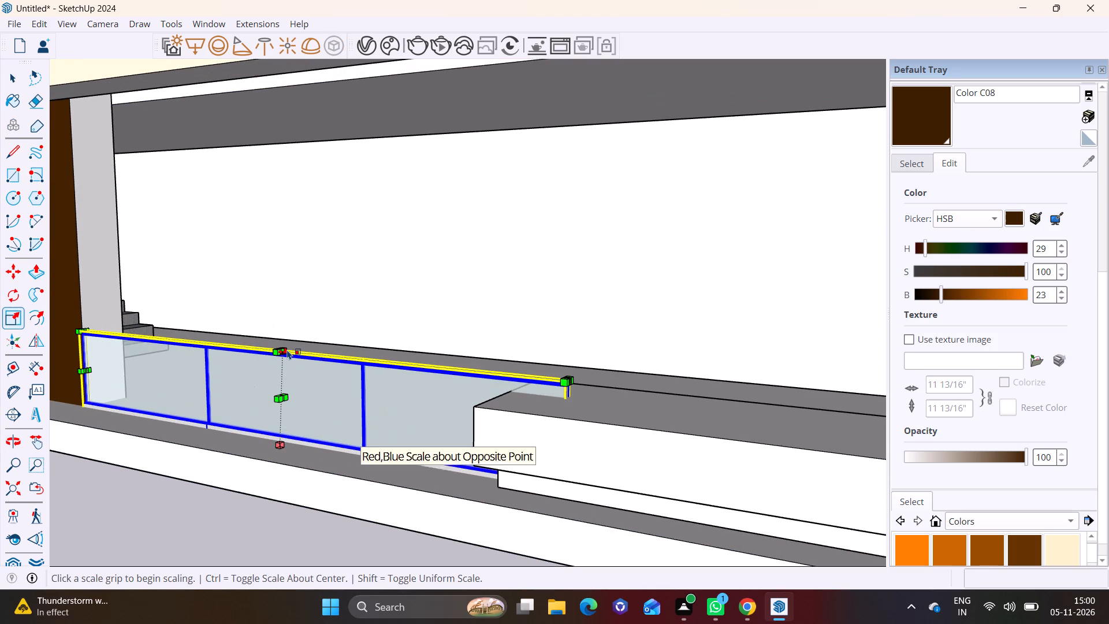
click(284, 350)
click(283, 369)
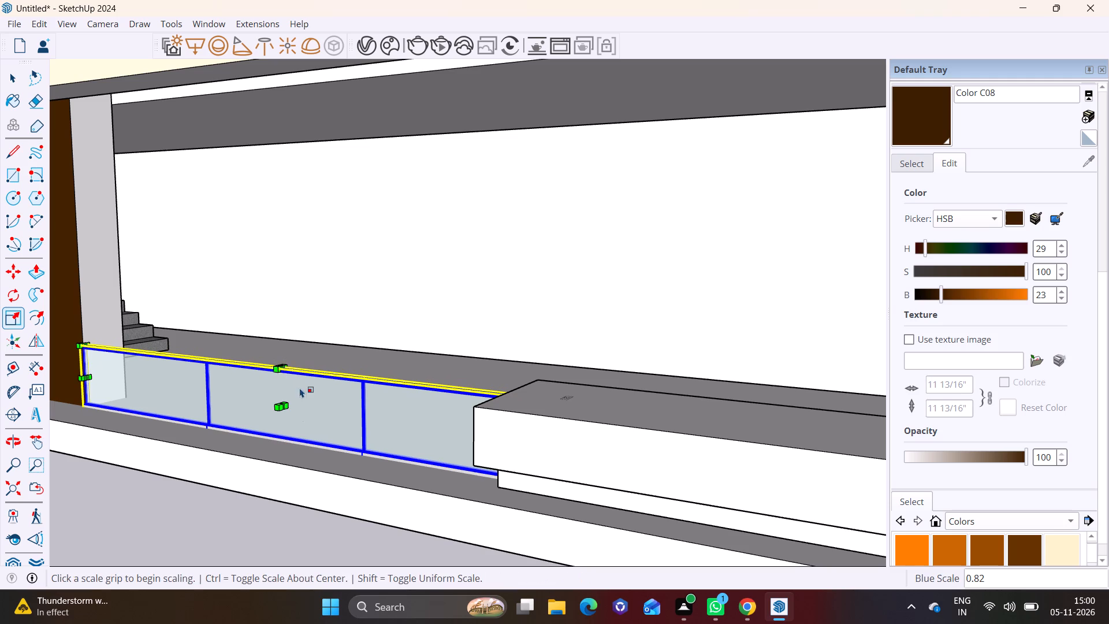
key(space)
drag(130, 518, 132, 510)
Examine the three storeys' railings across the front facade from several angles.
scroll(154, 482, down, 10)
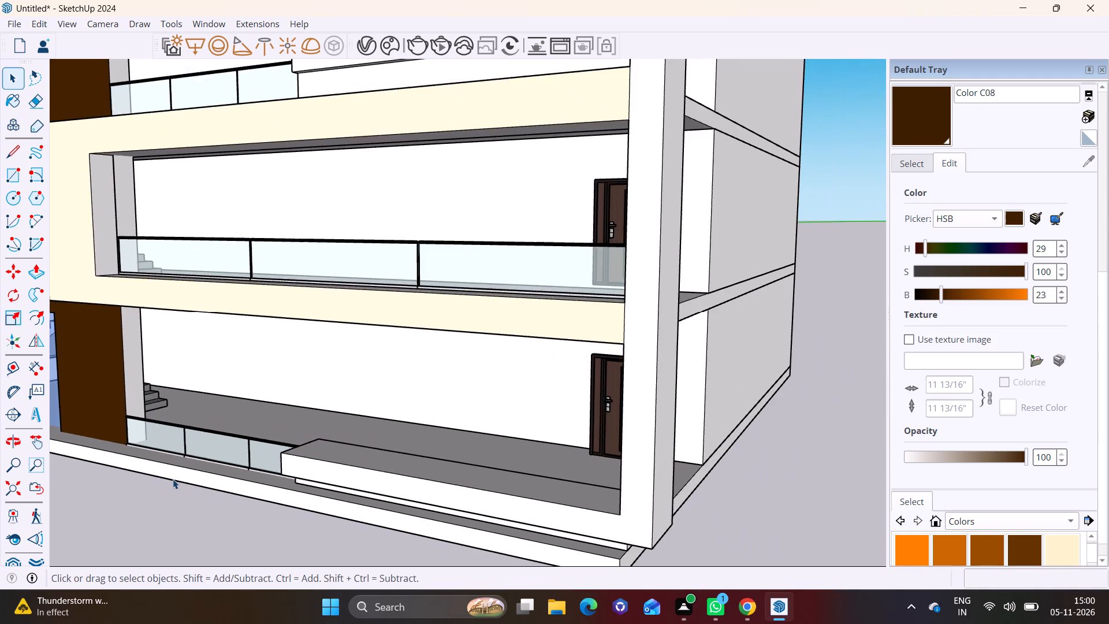
middle_drag(287, 471, 497, 388)
scroll(500, 395, down, 3)
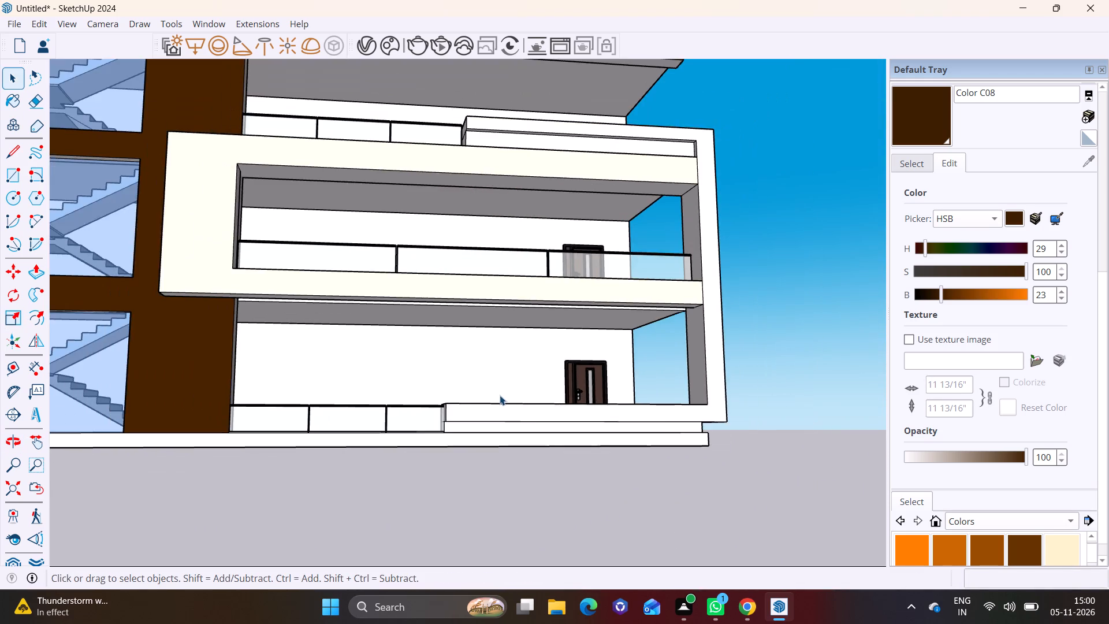
scroll(500, 395, down, 2)
shift+middle_drag(500, 395, 415, 378)
middle_drag(453, 354, 442, 370)
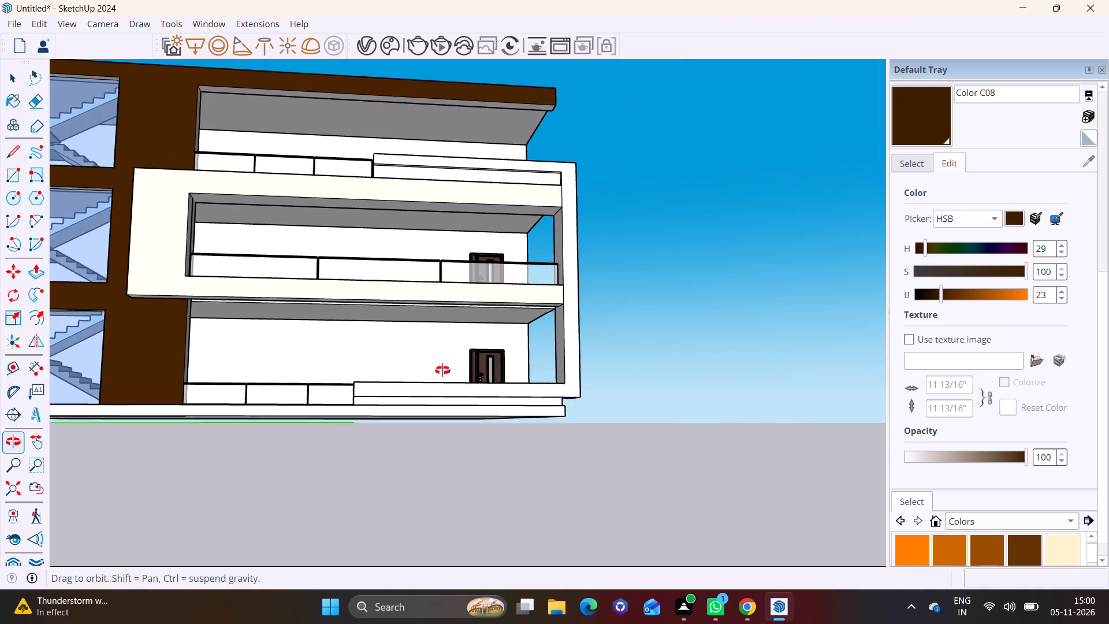
Paint the front face of the C-shaped facade band with Color M06.
middle_drag(442, 370, 417, 406)
scroll(977, 556, down, 5)
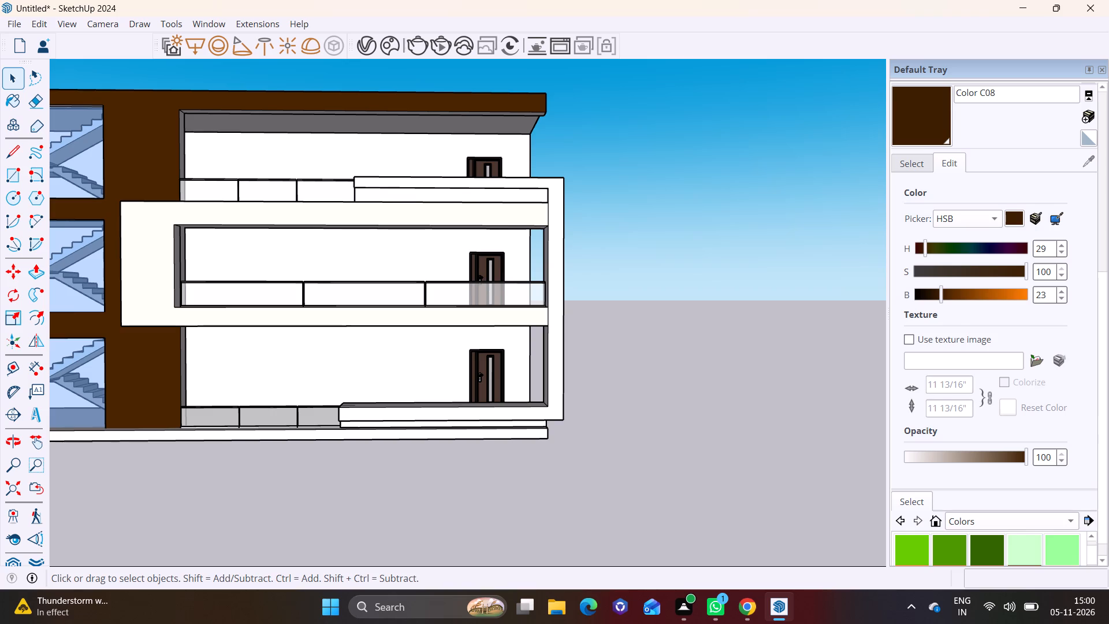
scroll(983, 554, down, 11)
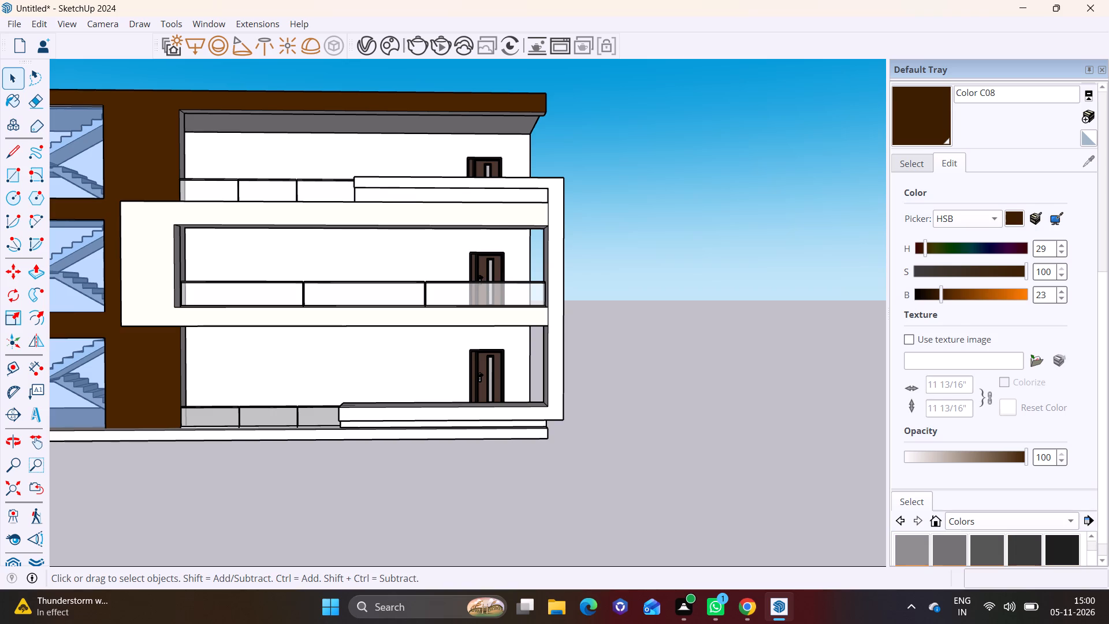
click(971, 545)
click(981, 544)
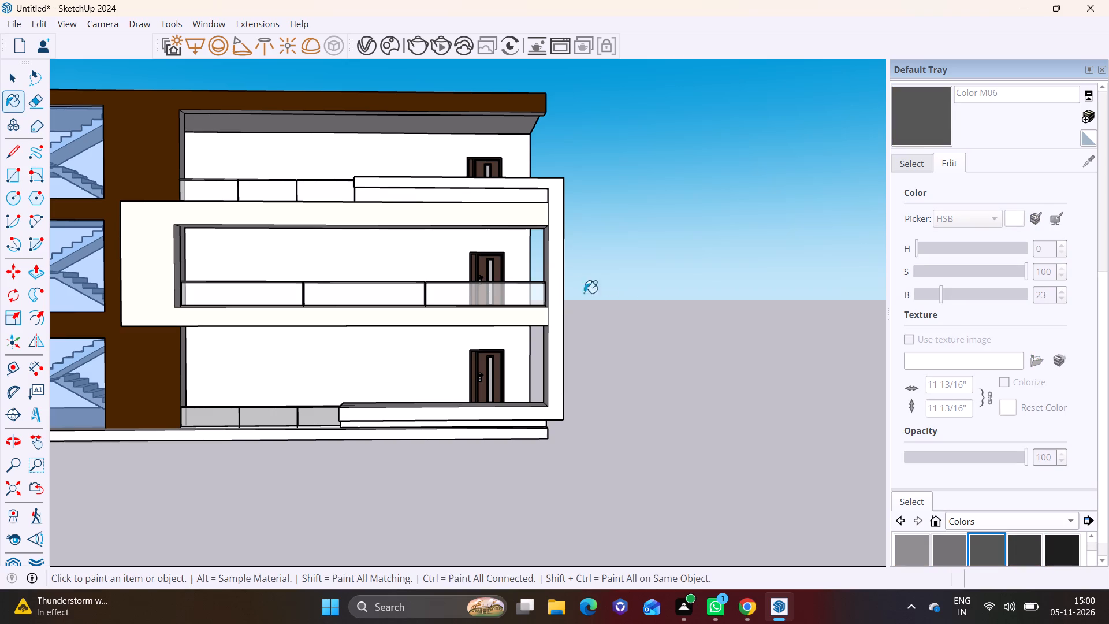
click(559, 286)
Paint the C-shaped band's outer side and top faces with the same Color M06 grey.
middle_drag(579, 289, 554, 213)
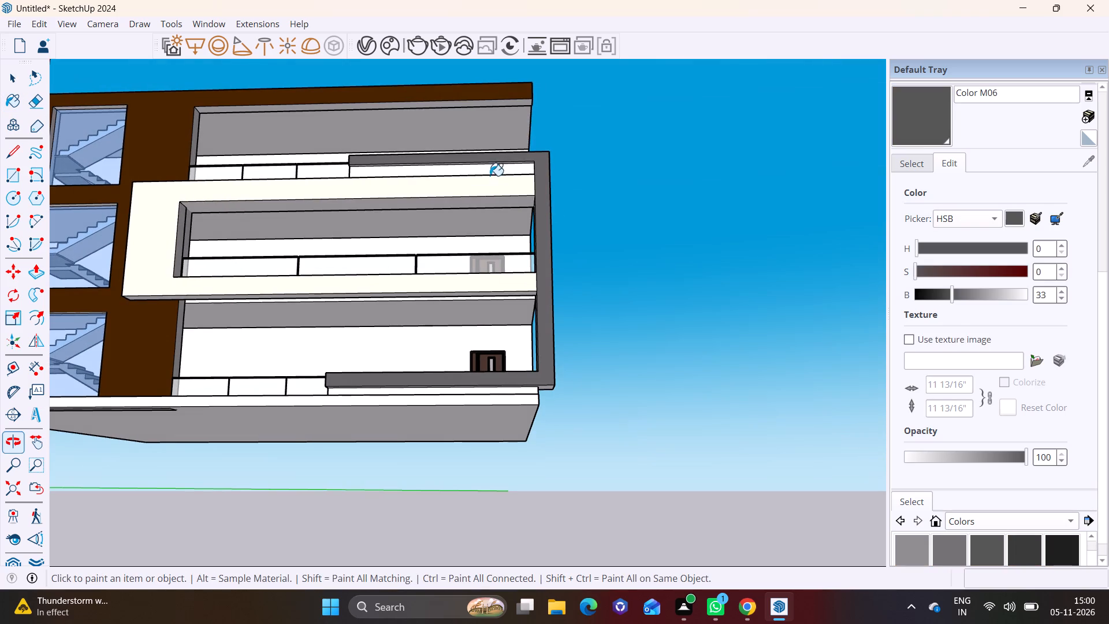
scroll(526, 244, down, 2)
middle_drag(537, 231, 462, 271)
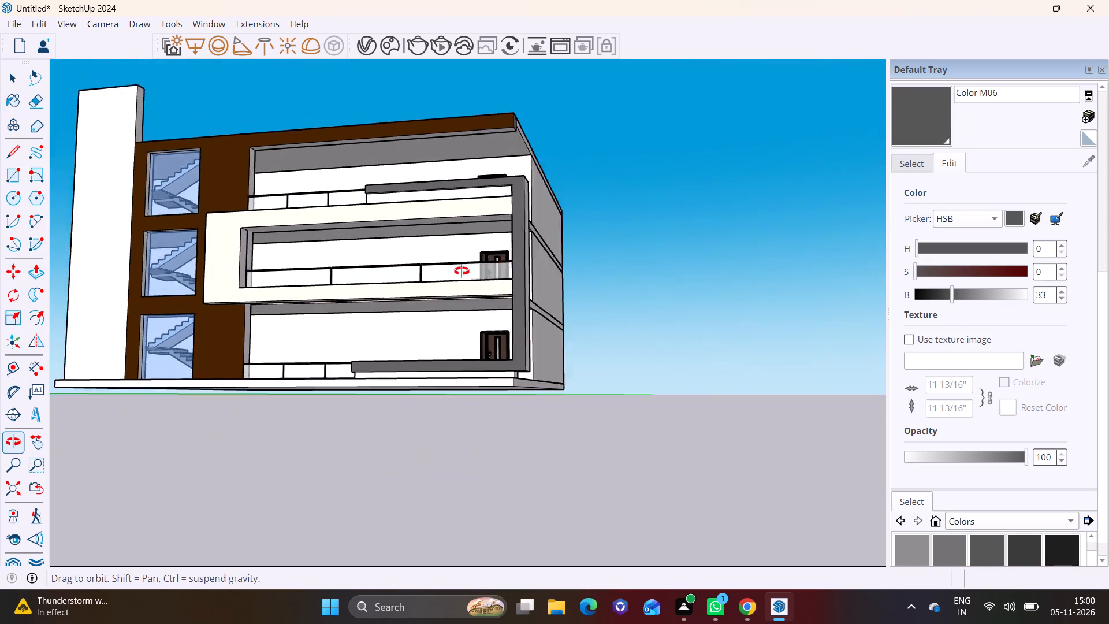
middle_drag(462, 271, 114, 315)
click(387, 284)
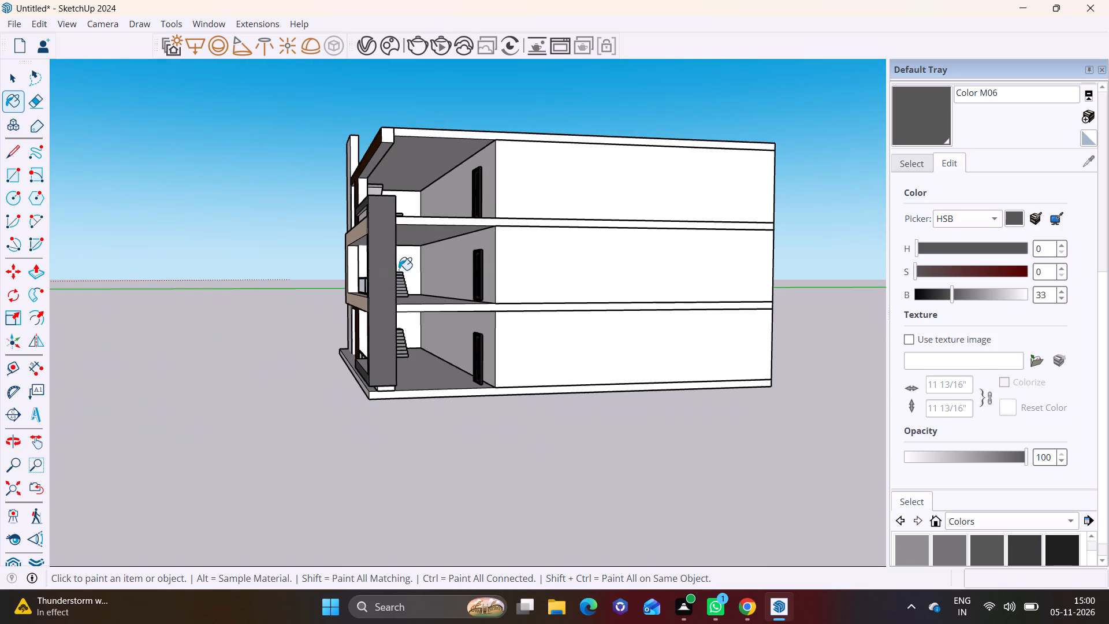
middle_drag(400, 268, 235, 278)
click(272, 217)
middle_drag(271, 216, 382, 377)
click(333, 333)
Paint the C-shaped band's inner upright face and the end faces of its upper and lower arms with Color M06.
middle_drag(316, 381, 485, 370)
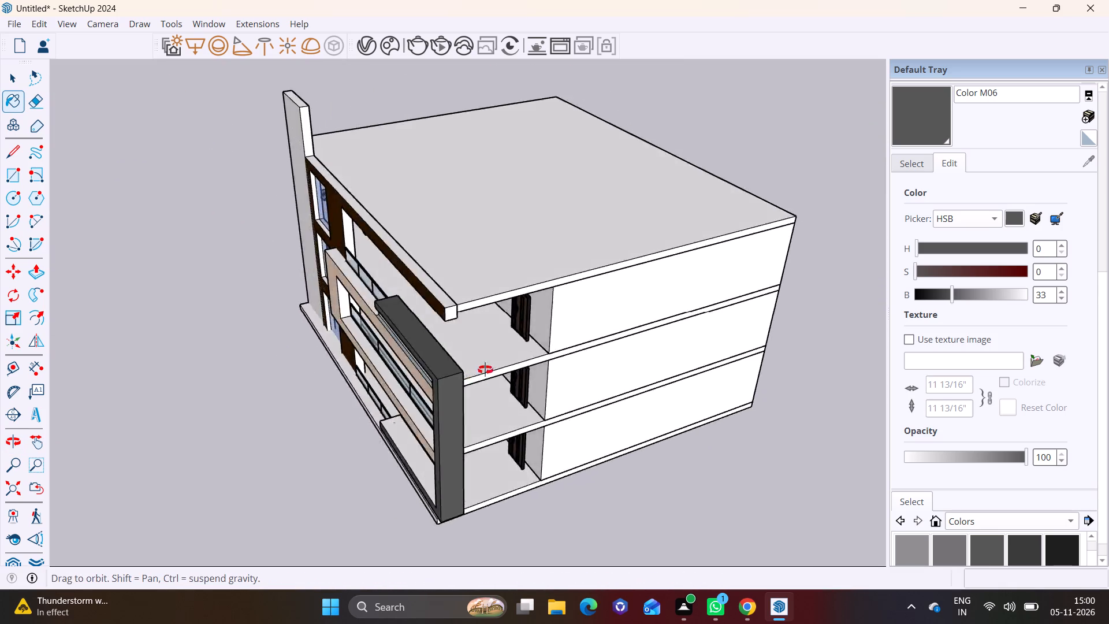
middle_drag(485, 370, 632, 325)
middle_drag(630, 426, 727, 304)
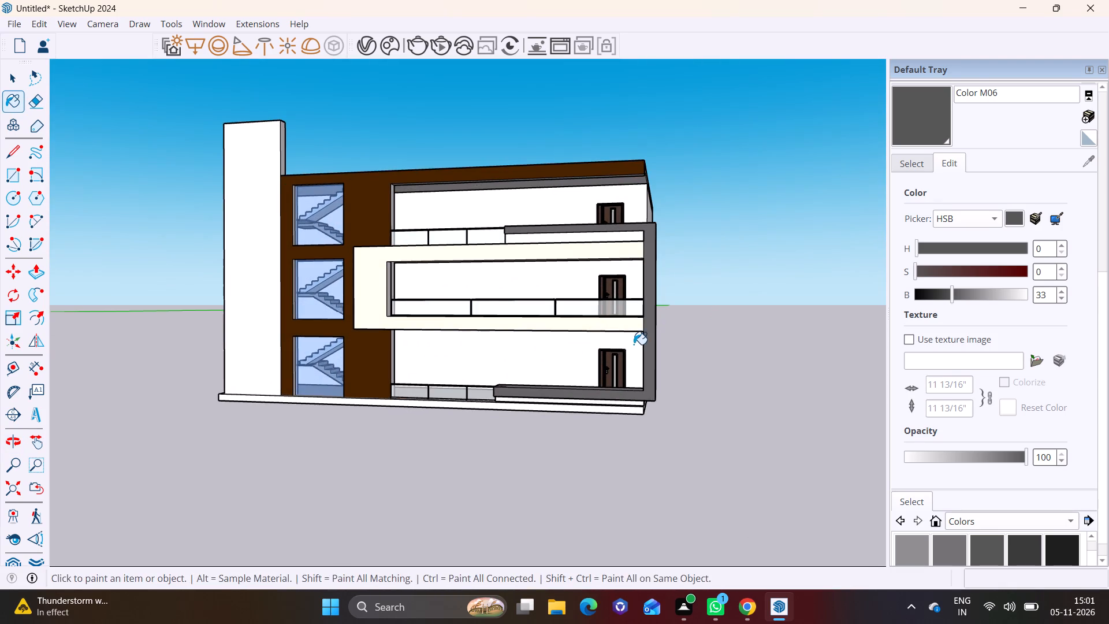
middle_drag(635, 346, 861, 350)
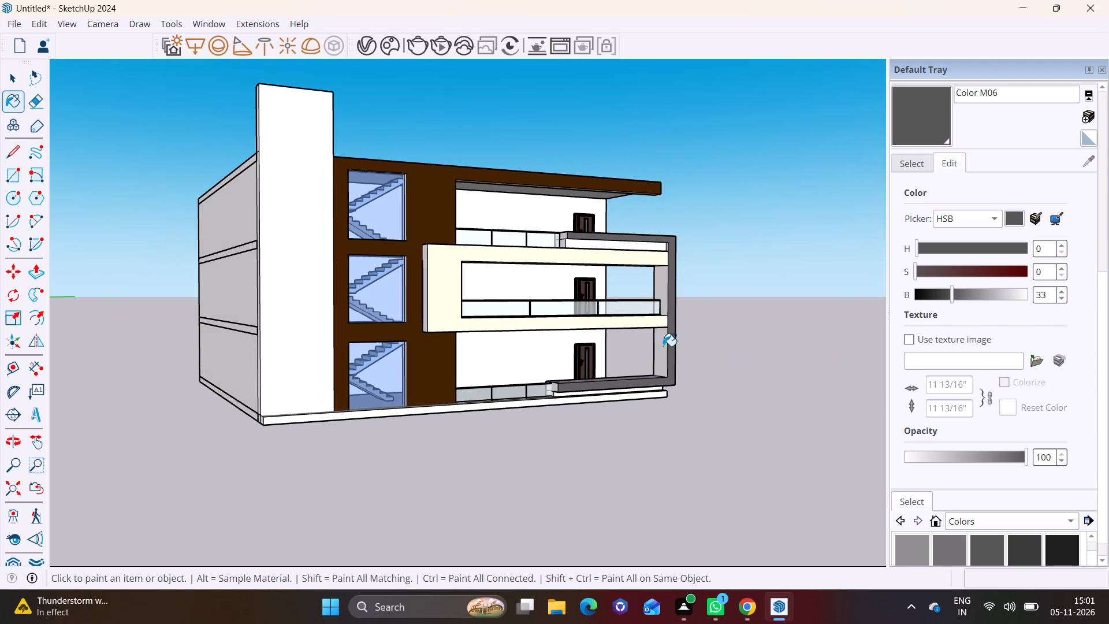
click(663, 346)
scroll(663, 346, down, 2)
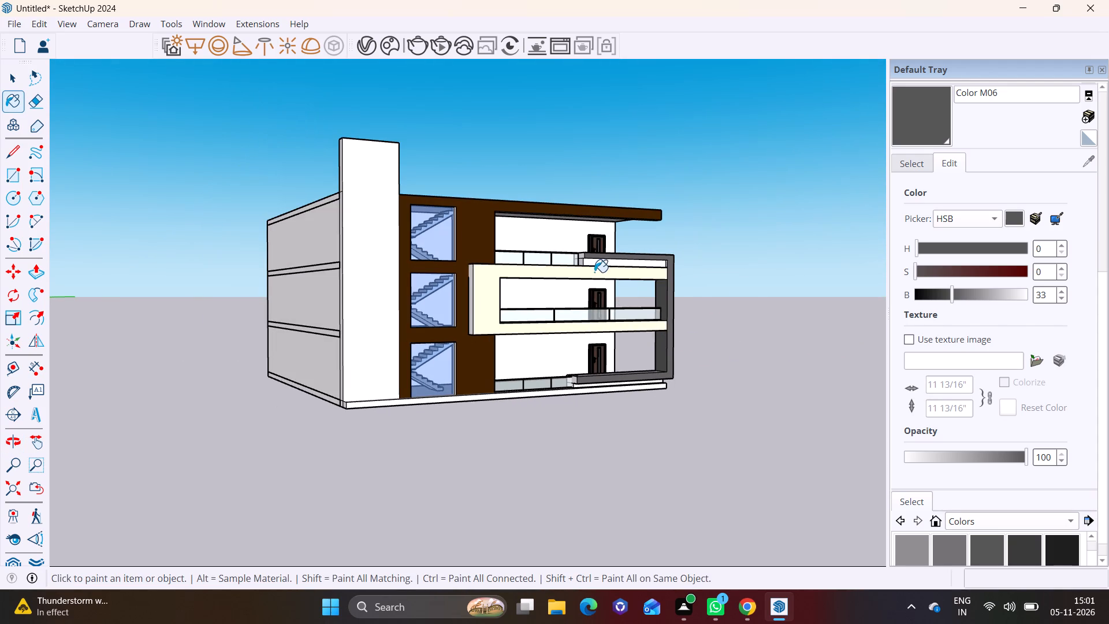
middle_drag(635, 286, 678, 286)
scroll(618, 286, up, 6)
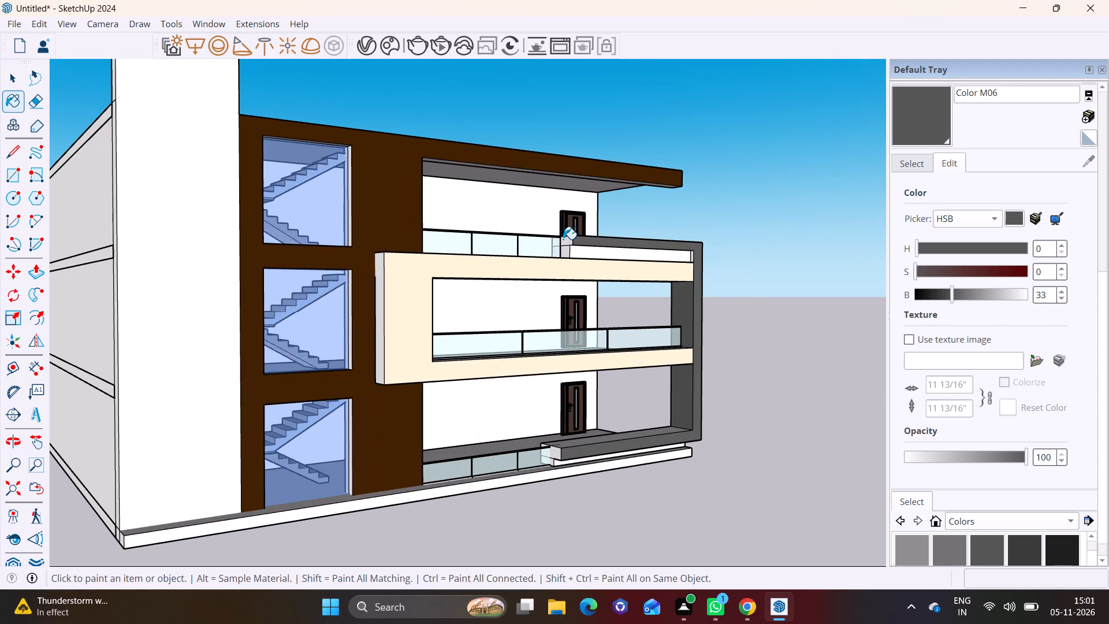
click(563, 239)
click(558, 454)
scroll(607, 437, down, 3)
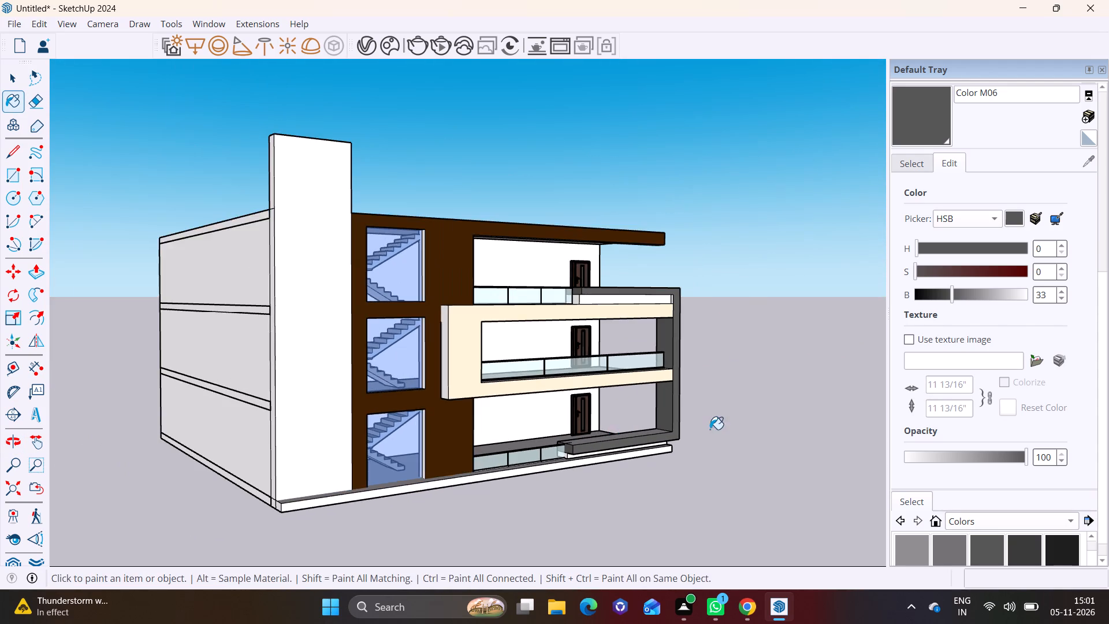
middle_drag(710, 429, 468, 424)
key(space)
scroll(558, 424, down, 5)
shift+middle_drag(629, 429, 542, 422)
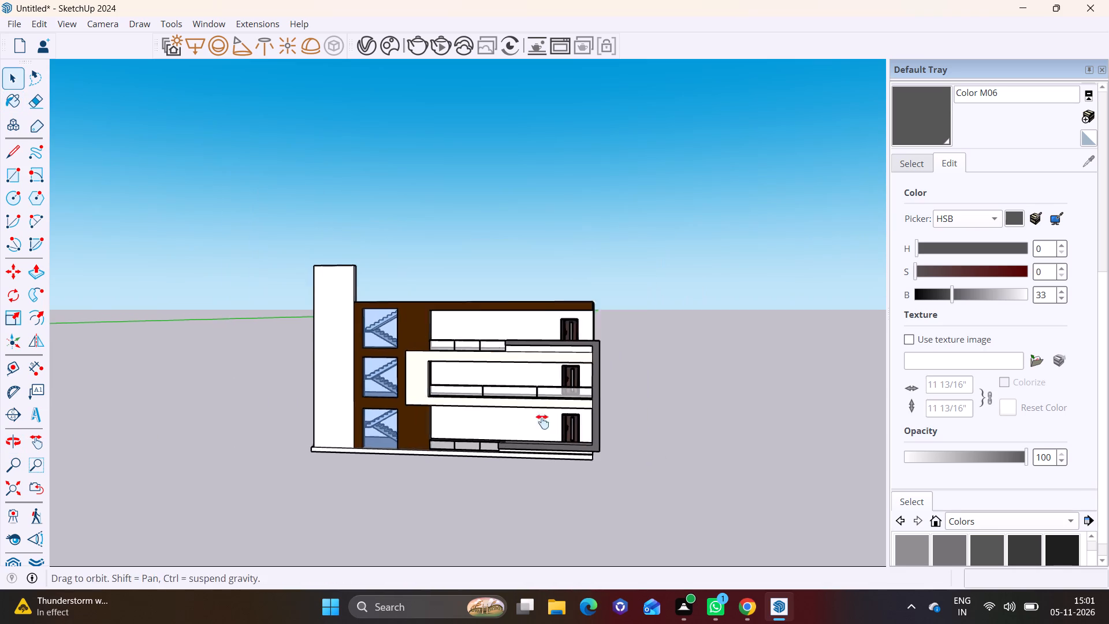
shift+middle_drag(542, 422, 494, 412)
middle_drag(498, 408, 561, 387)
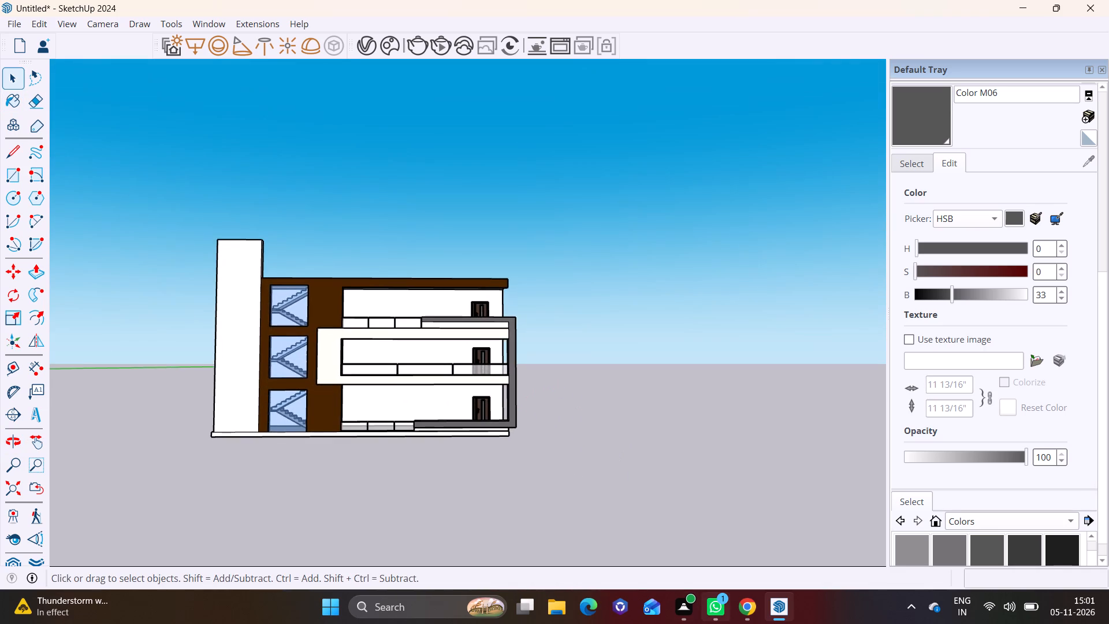
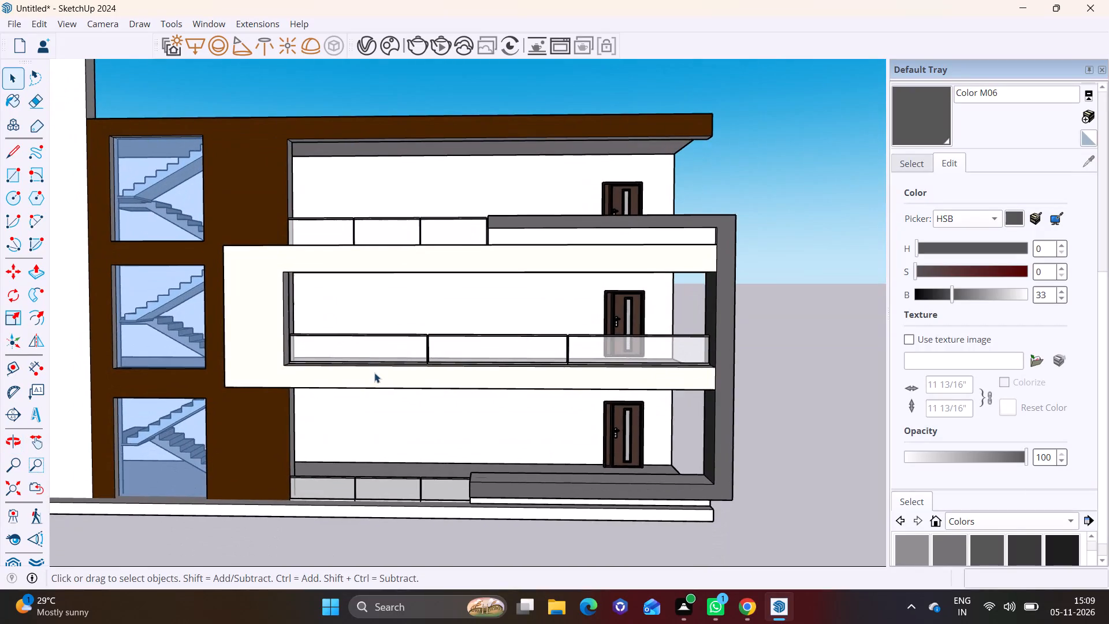
Draw a rectangle about 37' 11" by 13' 1" on the ceiling under the top-floor roof overhang, starting at its outer front corner.
middle_drag(374, 373, 379, 335)
scroll(371, 372, up, 1)
scroll(379, 335, down, 2)
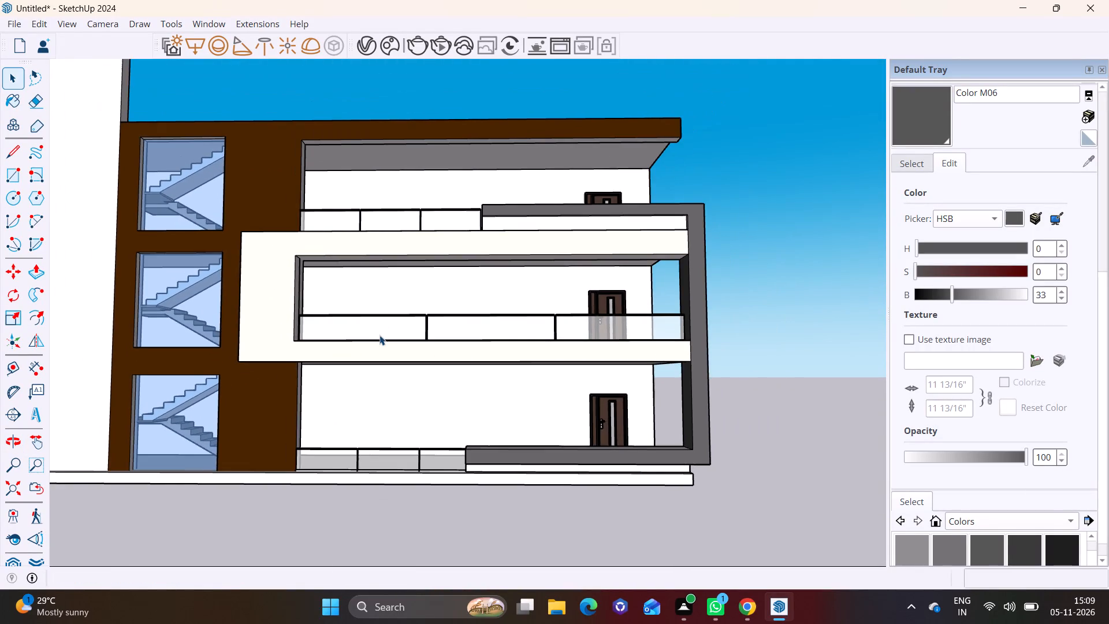
shift+middle_drag(381, 335, 370, 360)
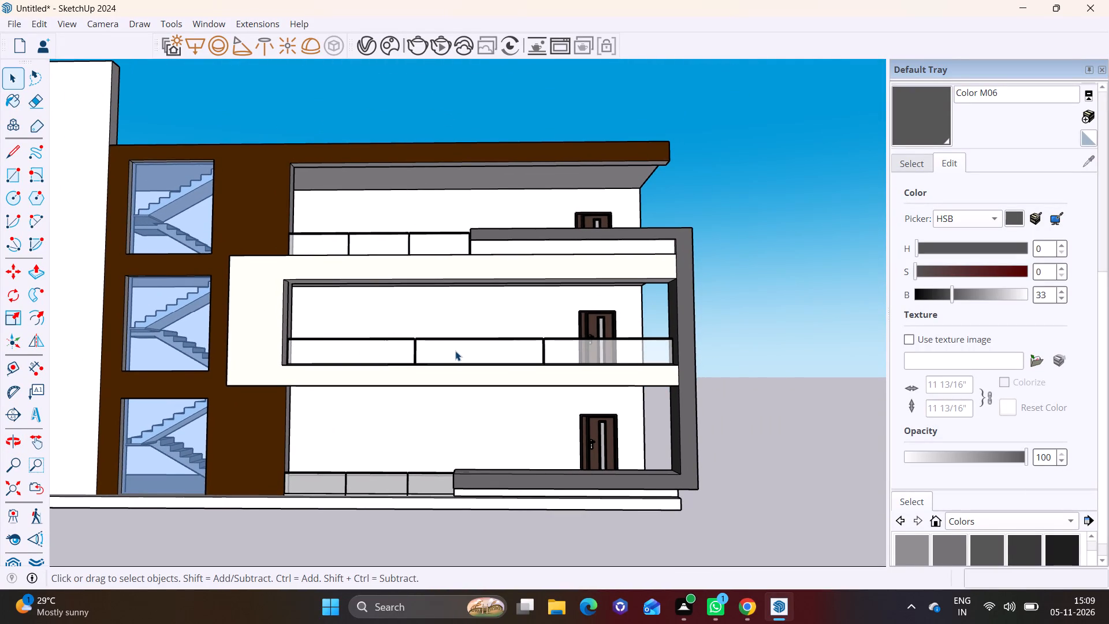
middle_drag(450, 359, 443, 380)
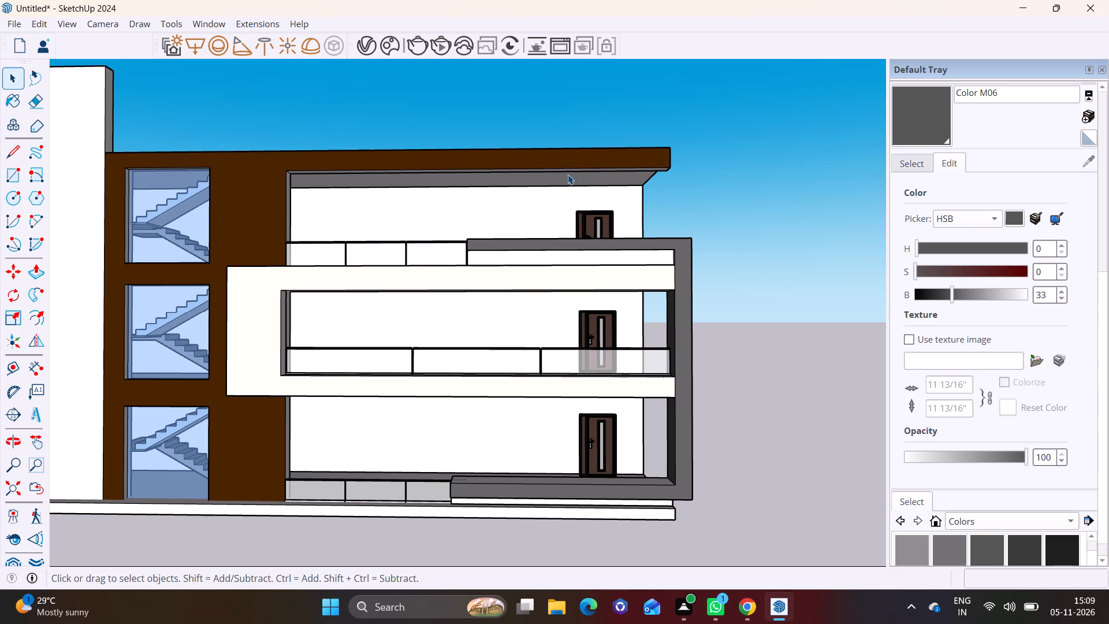
middle_drag(566, 165, 568, 88)
scroll(559, 169, up, 7)
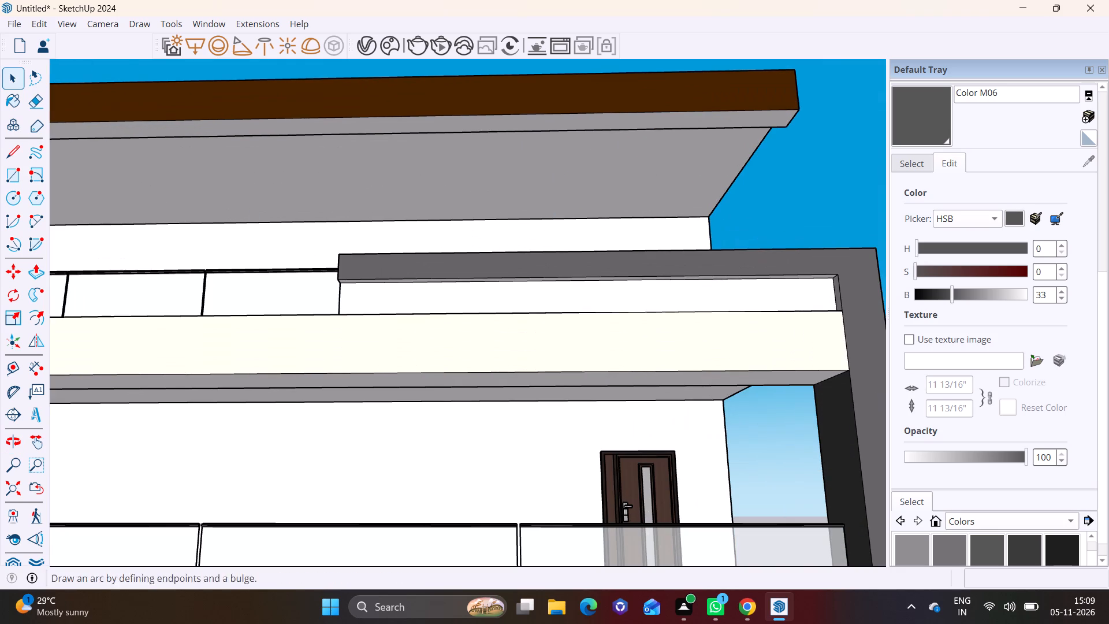
click(19, 178)
middle_drag(392, 274, 384, 239)
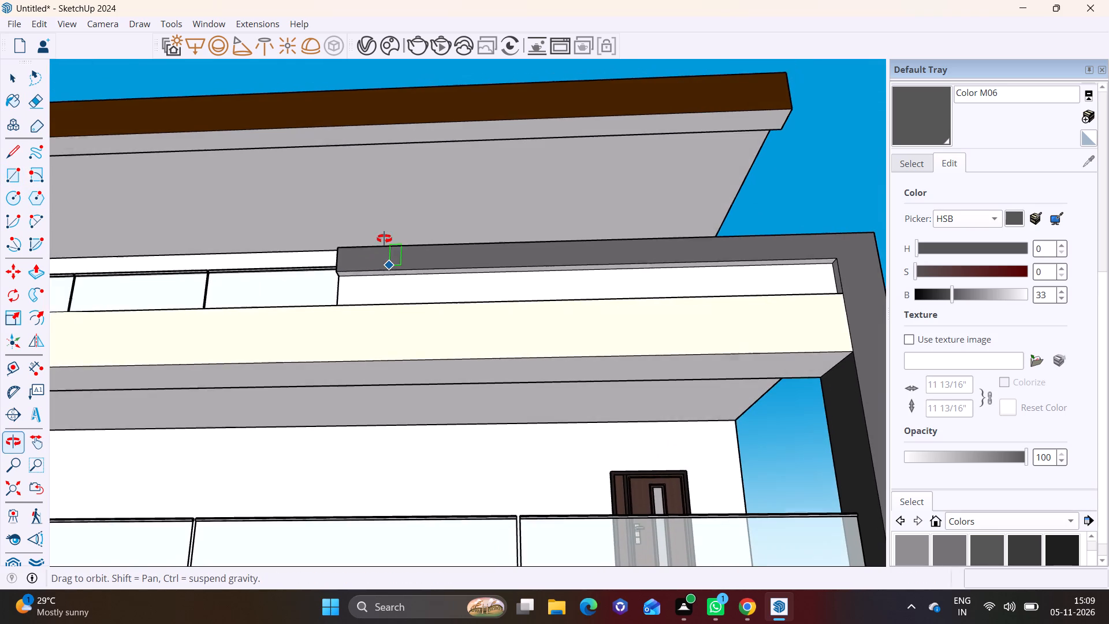
middle_drag(384, 239, 386, 239)
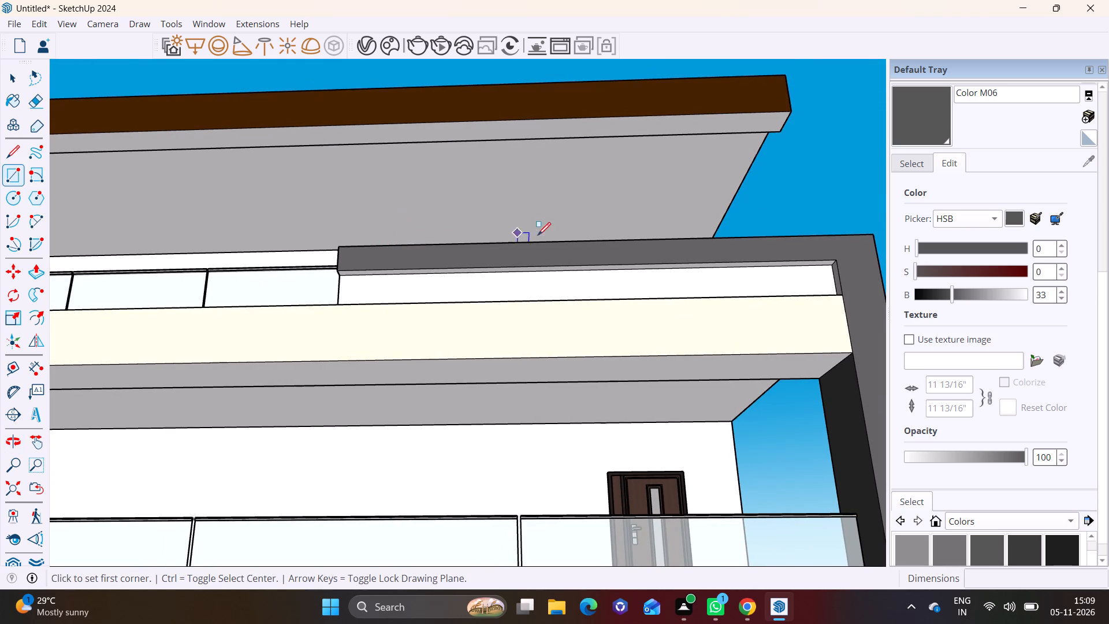
middle_drag(727, 159, 333, 232)
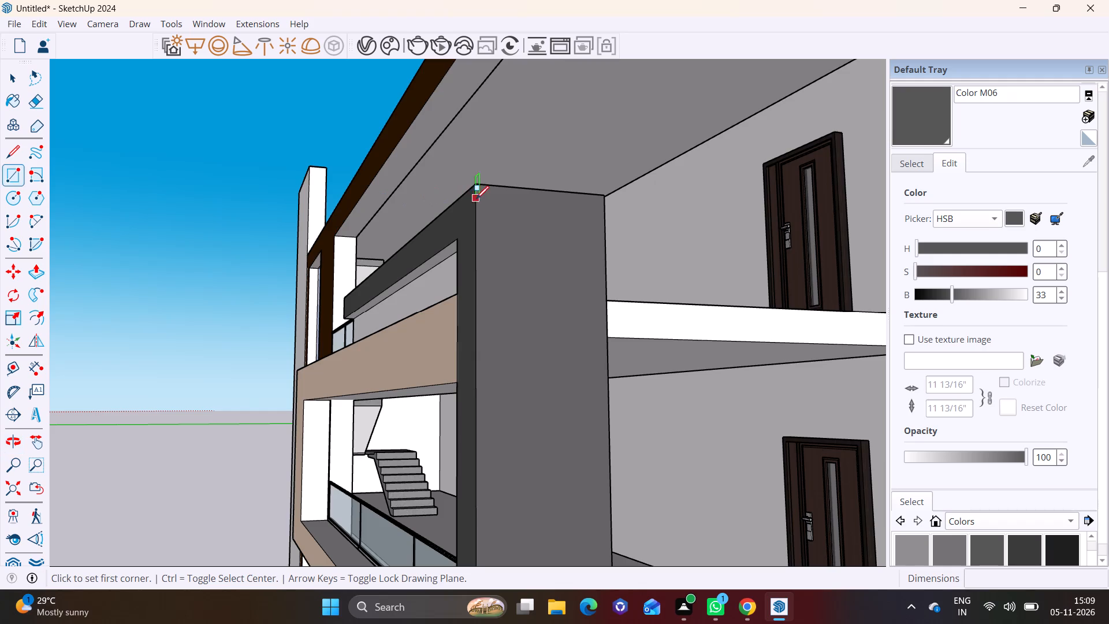
shift+middle_drag(502, 208, 495, 350)
middle_drag(531, 311, 438, 323)
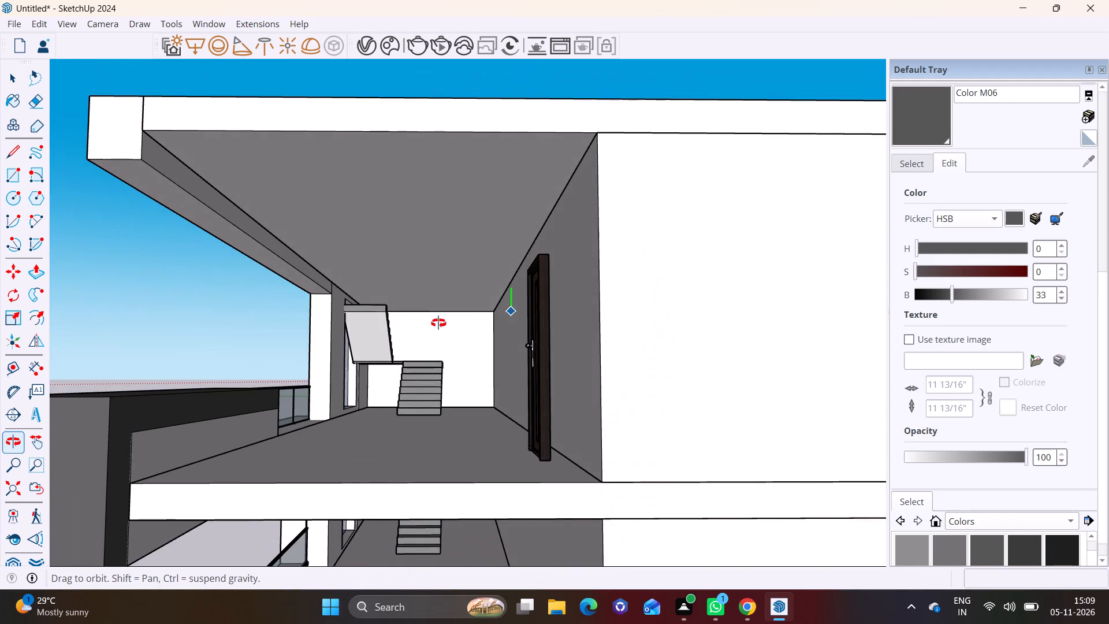
middle_drag(438, 323, 455, 280)
shift+middle_drag(401, 247, 399, 362)
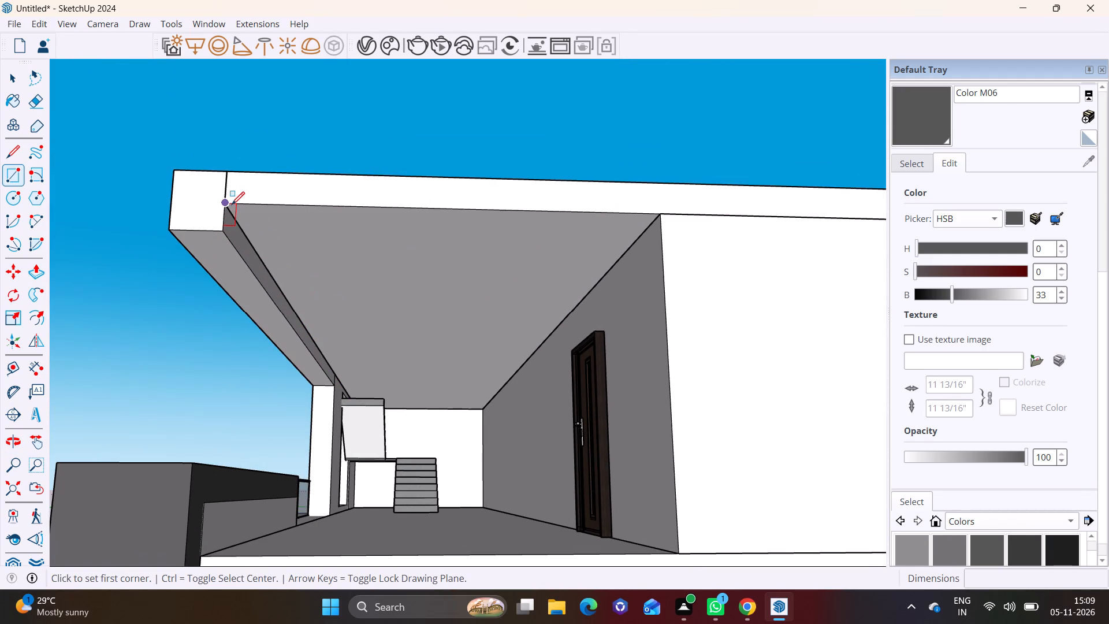
click(228, 201)
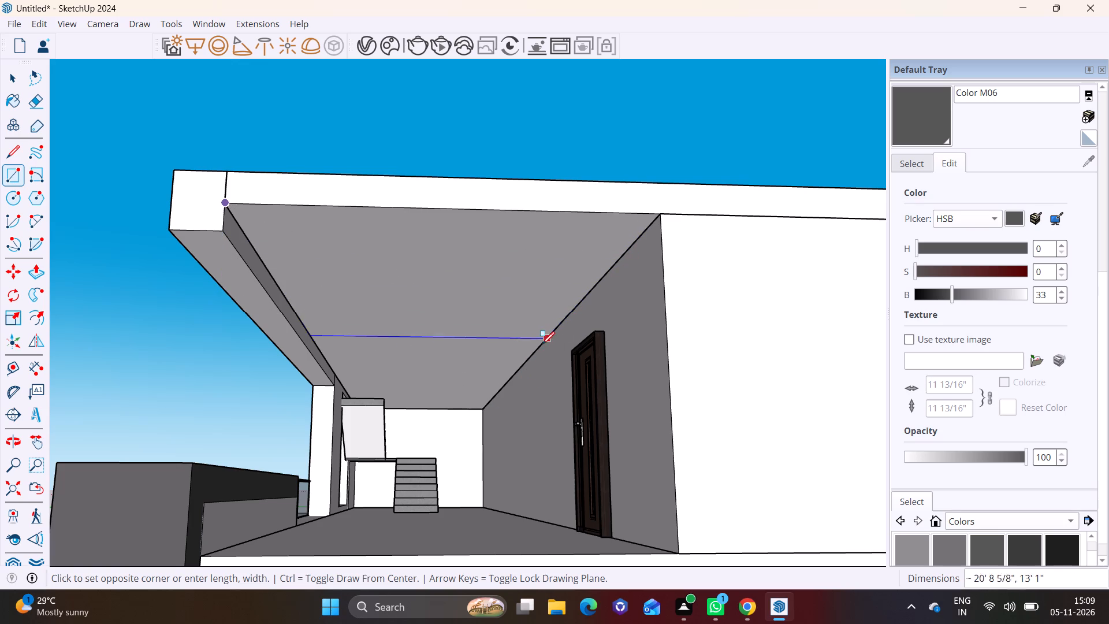
click(511, 382)
key(space)
Push/Pull the ceiling rectangle downward about 10 1/4", plus a further 8 11/16", to form a dropped ceiling block.
click(400, 313)
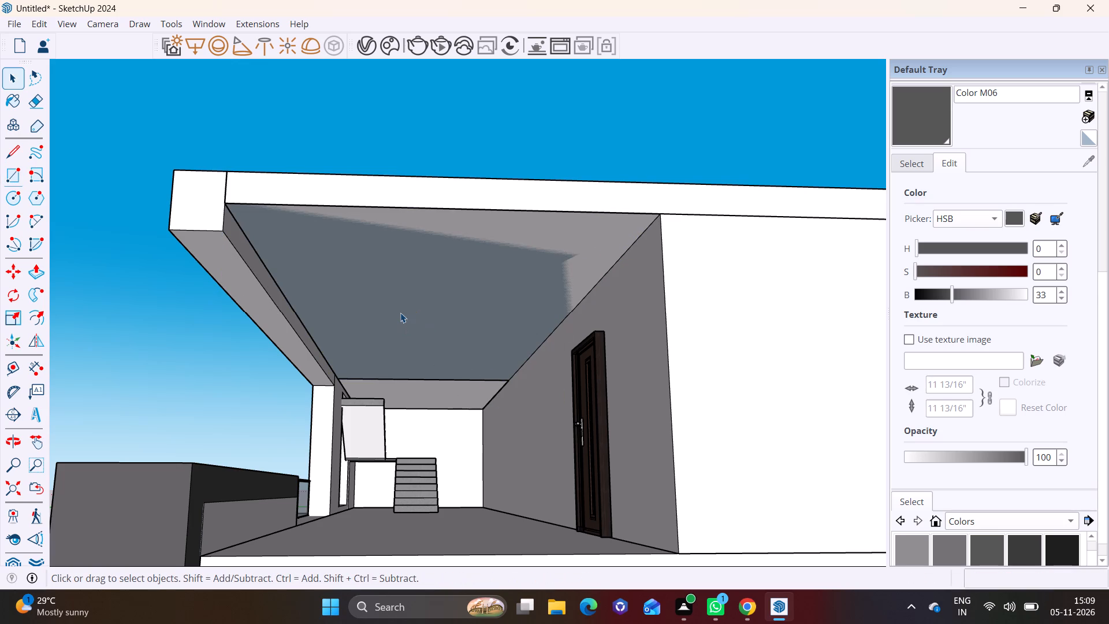
click(27, 274)
click(398, 261)
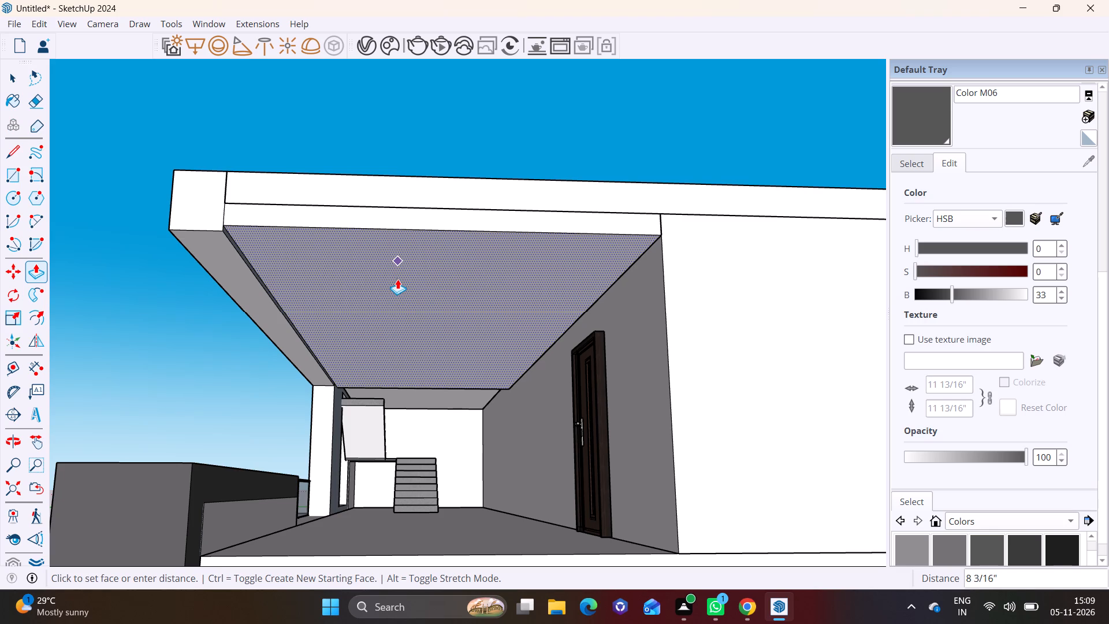
click(396, 298)
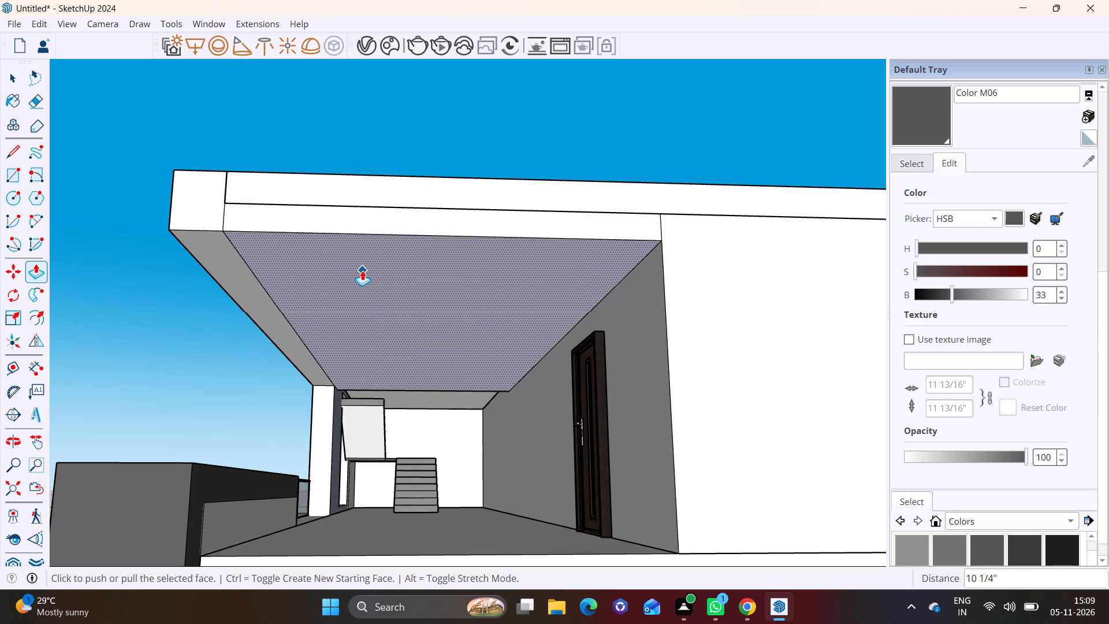
click(362, 270)
click(358, 291)
scroll(355, 295, down, 1)
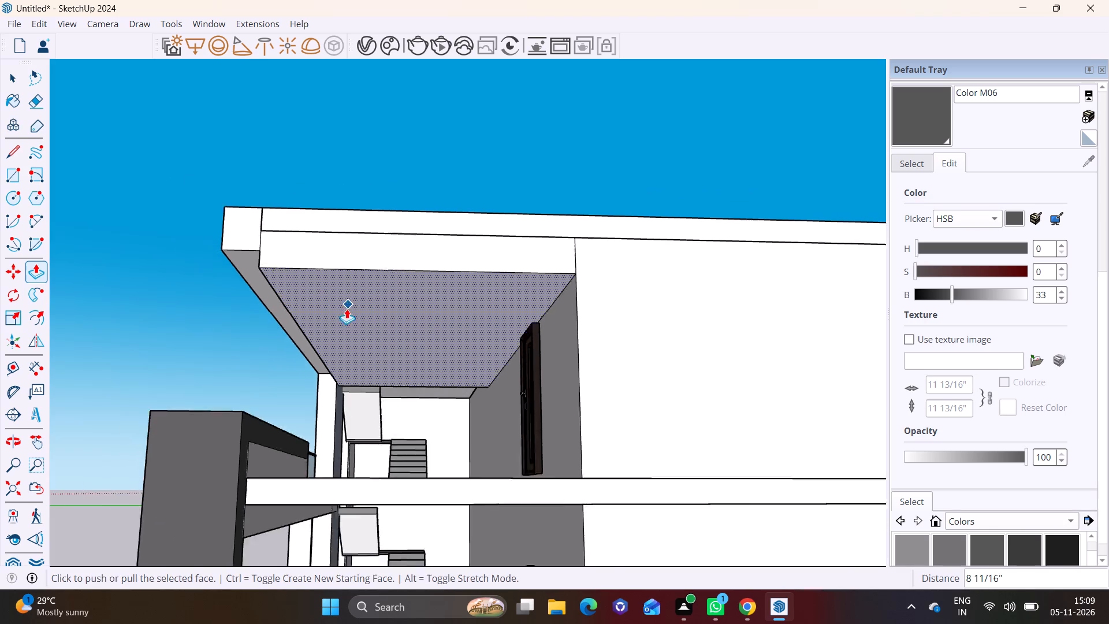
key(space)
Offset the dropped ceiling's underside outline inward by about 1' 2" to create a border.
scroll(381, 311, up, 3)
middle_drag(381, 311, 382, 248)
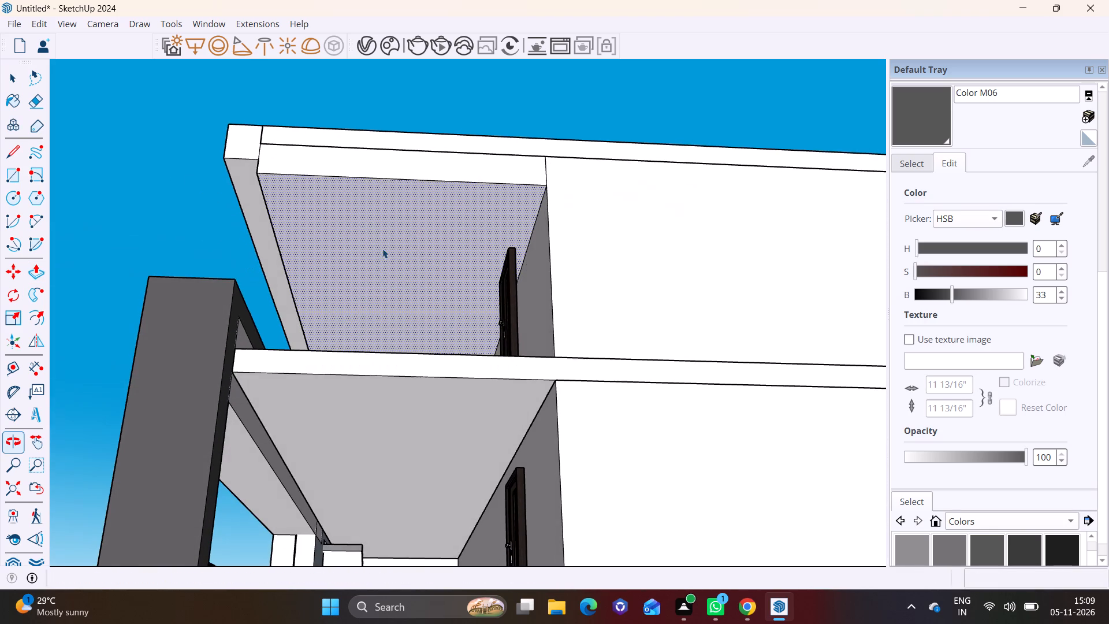
click(381, 257)
middle_drag(372, 268, 366, 308)
click(27, 317)
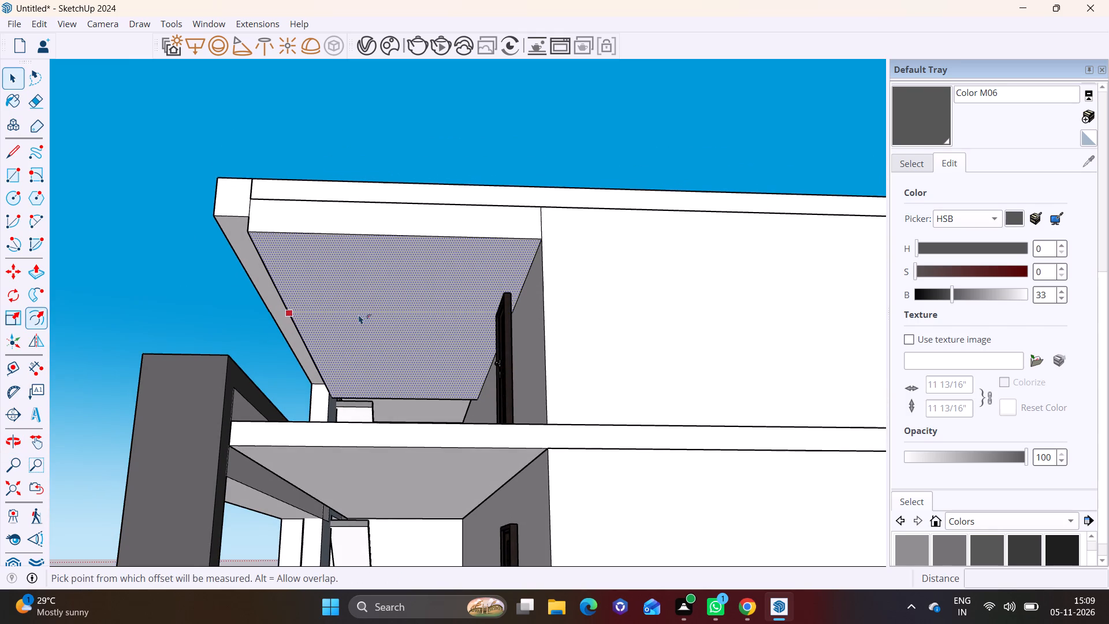
click(377, 314)
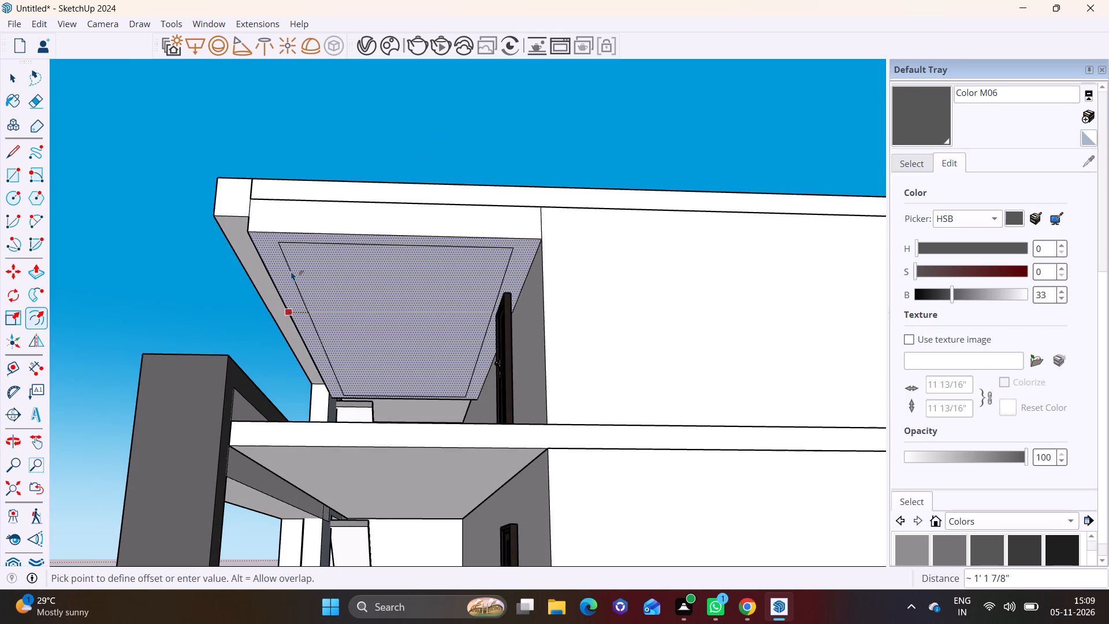
click(291, 271)
key(space)
Push the inner face of the dropped ceiling upward about 1' 4" to form a recess within the border.
click(385, 314)
click(23, 272)
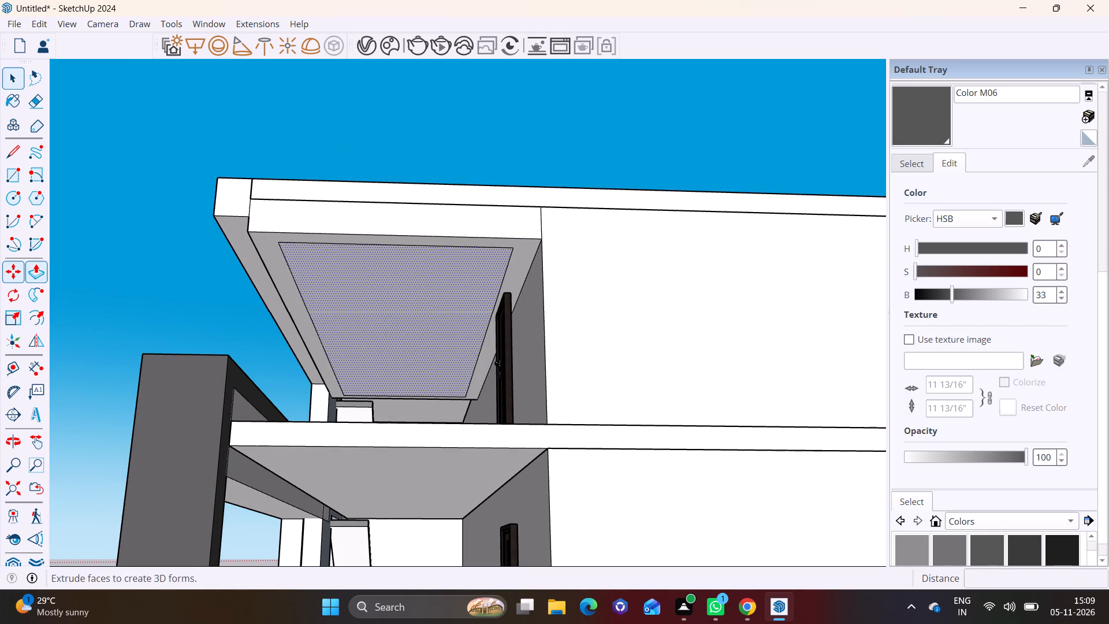
click(29, 266)
click(416, 332)
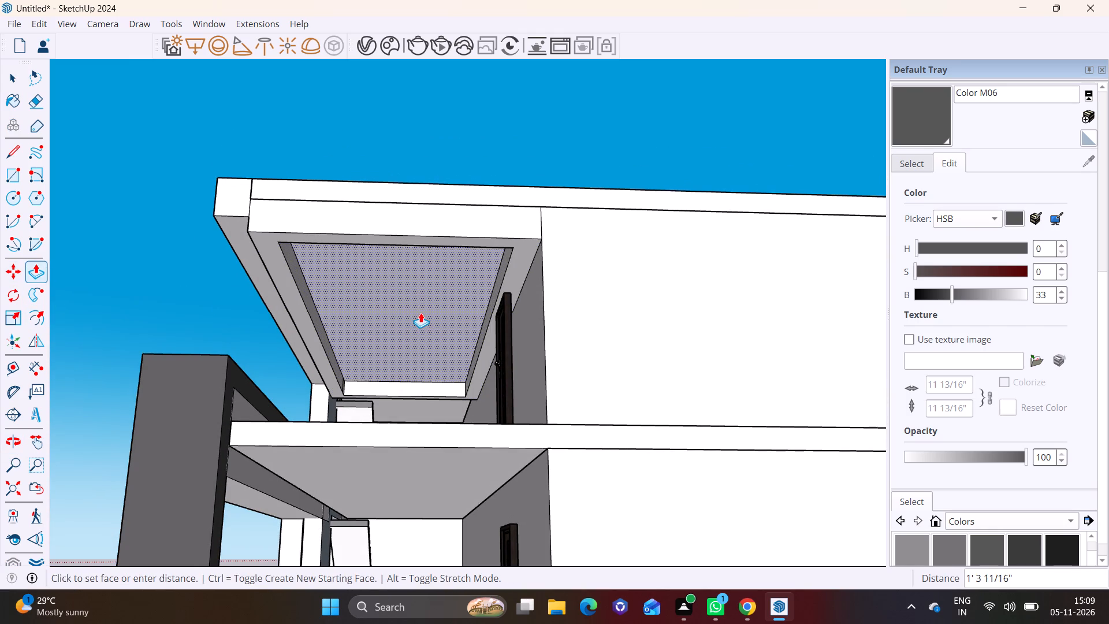
click(422, 313)
key(space)
click(202, 305)
Paint the dropped ceiling's underside border, recessed panel and front edge with Wood Cherry Original from the Wood materials.
middle_drag(236, 323, 285, 335)
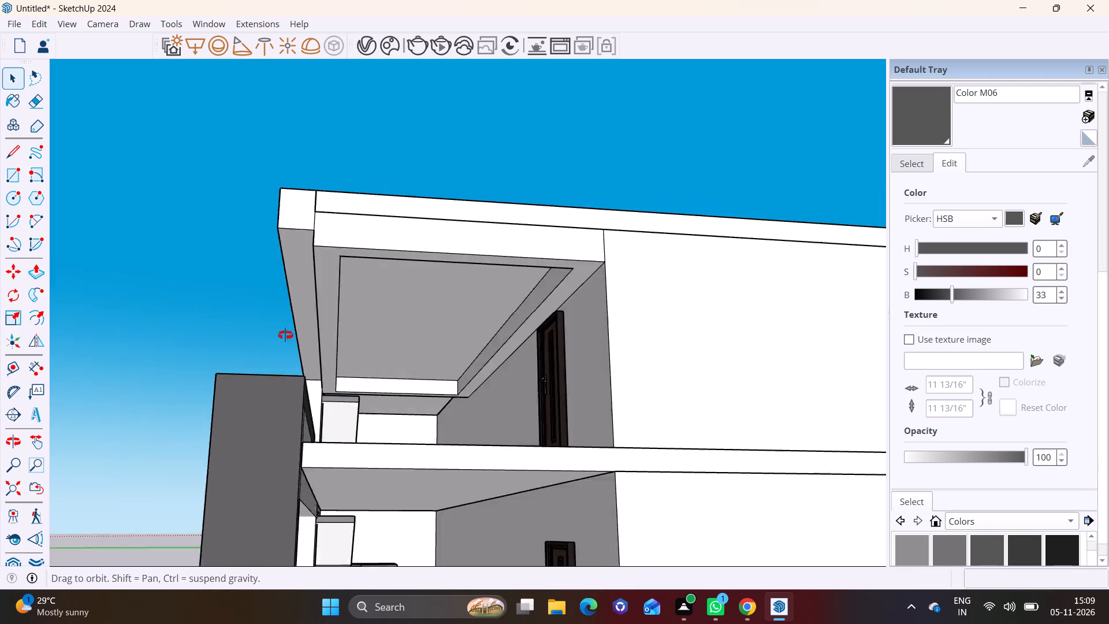
middle_drag(285, 335, 634, 387)
scroll(634, 387, left, 1)
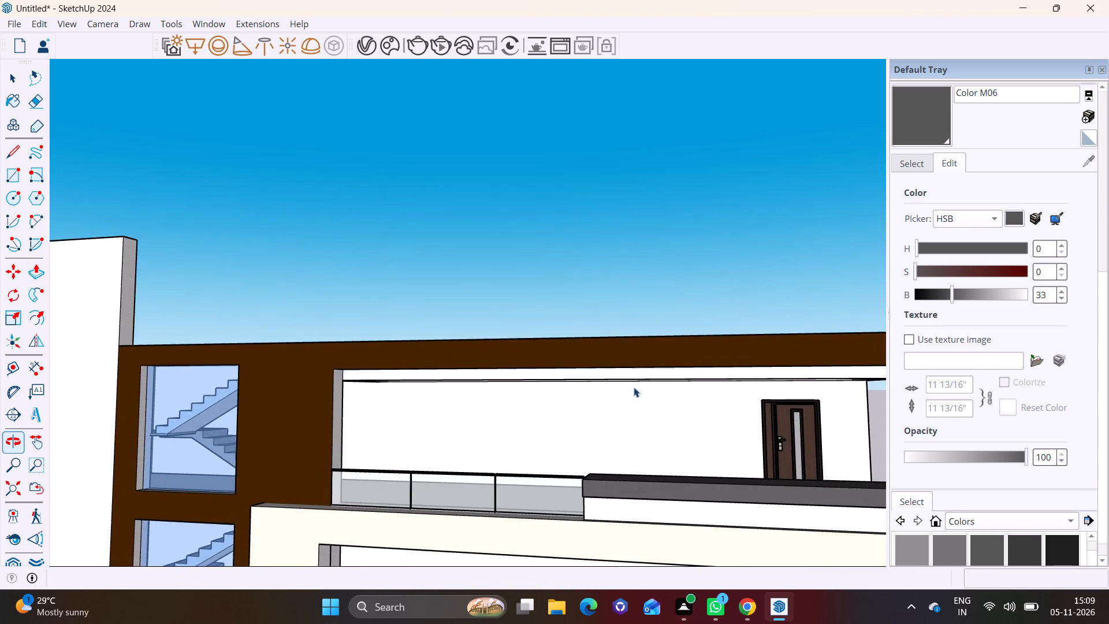
scroll(634, 387, left, 1)
middle_drag(595, 366, 439, 346)
scroll(505, 303, up, 1)
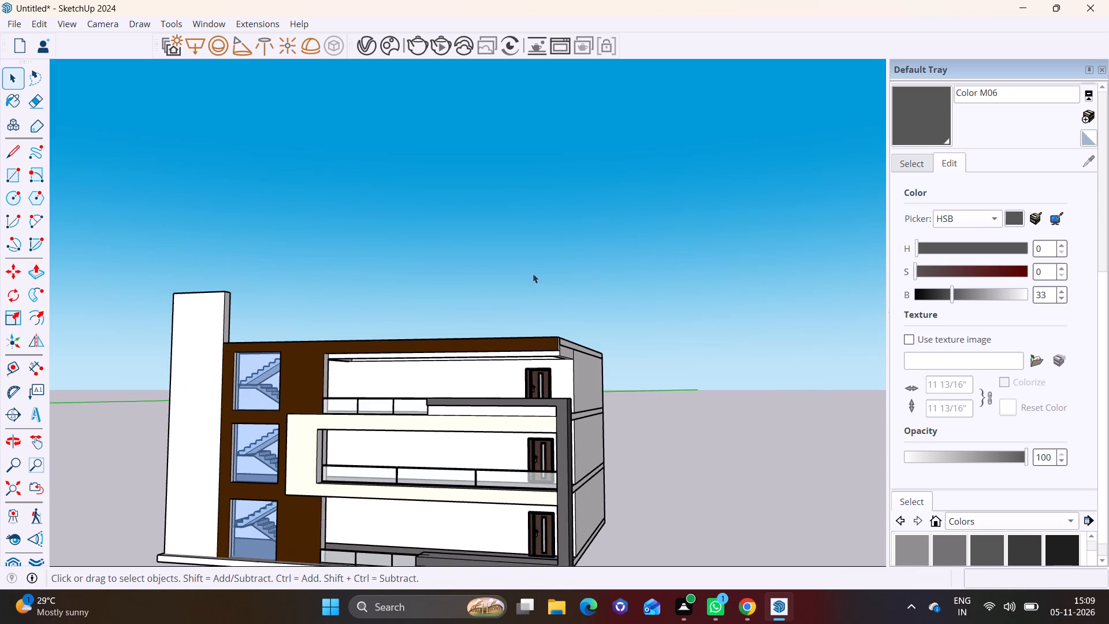
scroll(489, 380, up, 1)
middle_drag(489, 380, 549, 268)
scroll(567, 283, up, 5)
click(961, 519)
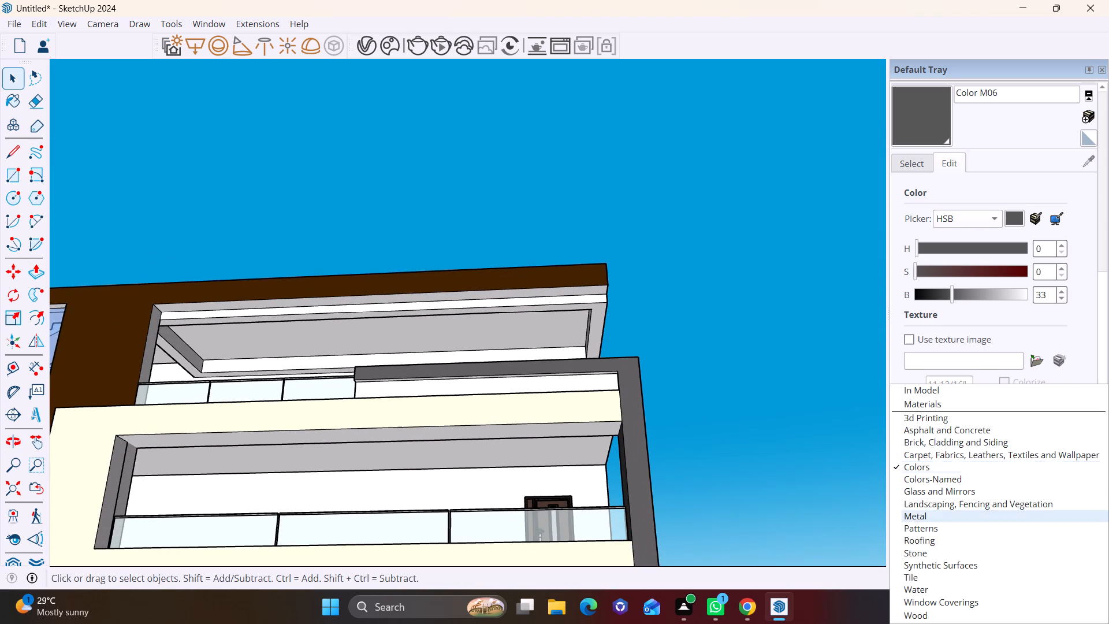
click(924, 623)
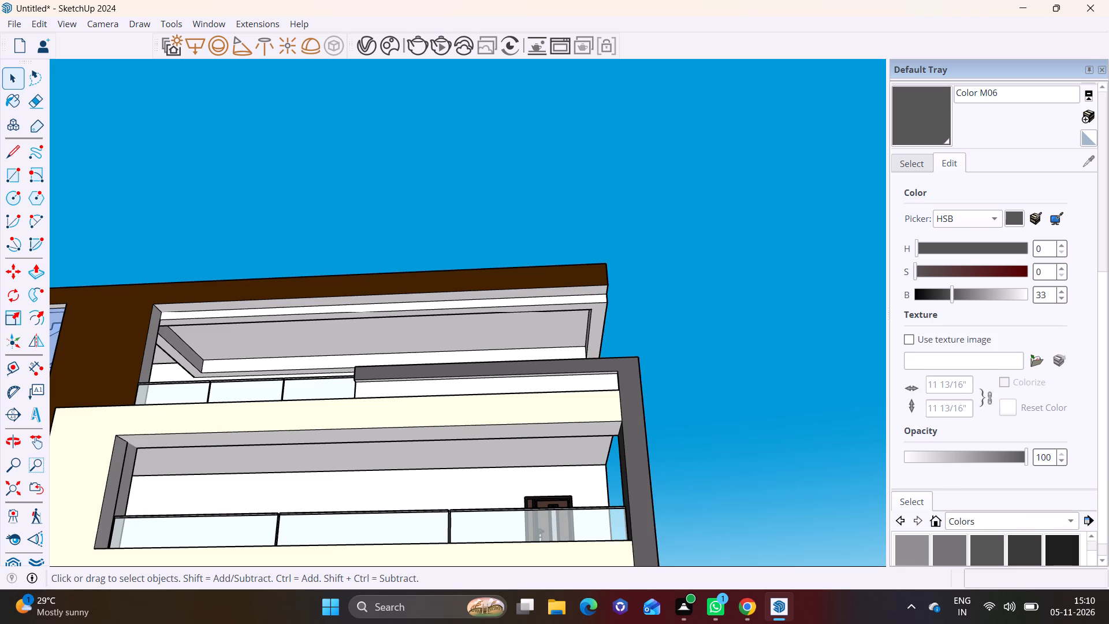
click(952, 522)
click(940, 619)
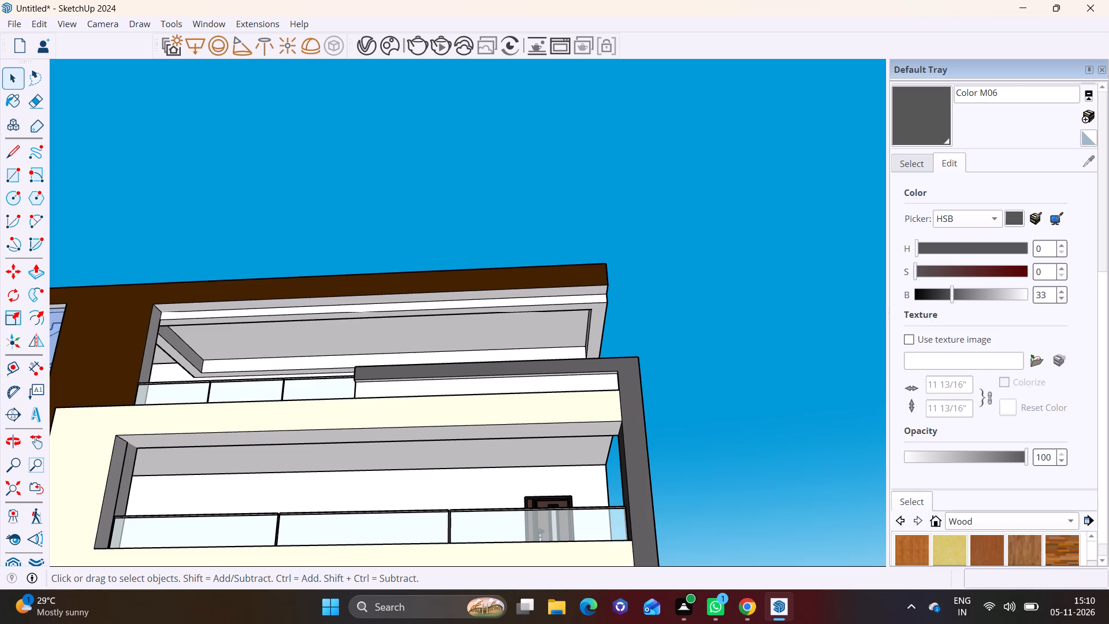
click(996, 549)
click(570, 337)
click(575, 306)
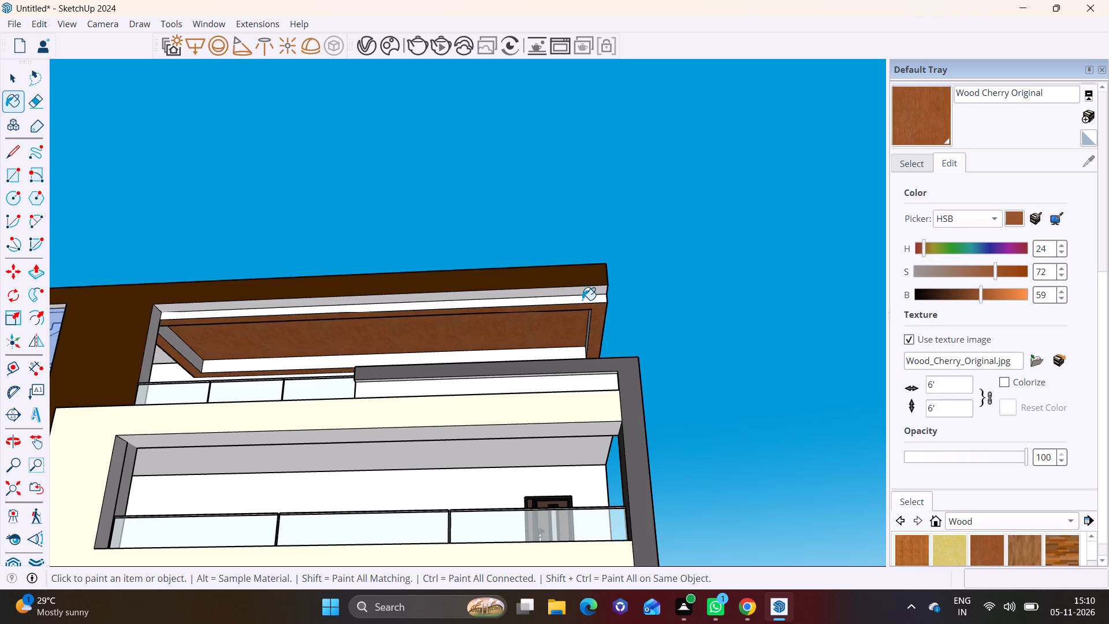
click(582, 300)
Paint the remaining side faces of the dropped ceiling and its recess with Wood Cherry Original.
middle_drag(506, 329, 504, 208)
middle_drag(574, 250, 458, 346)
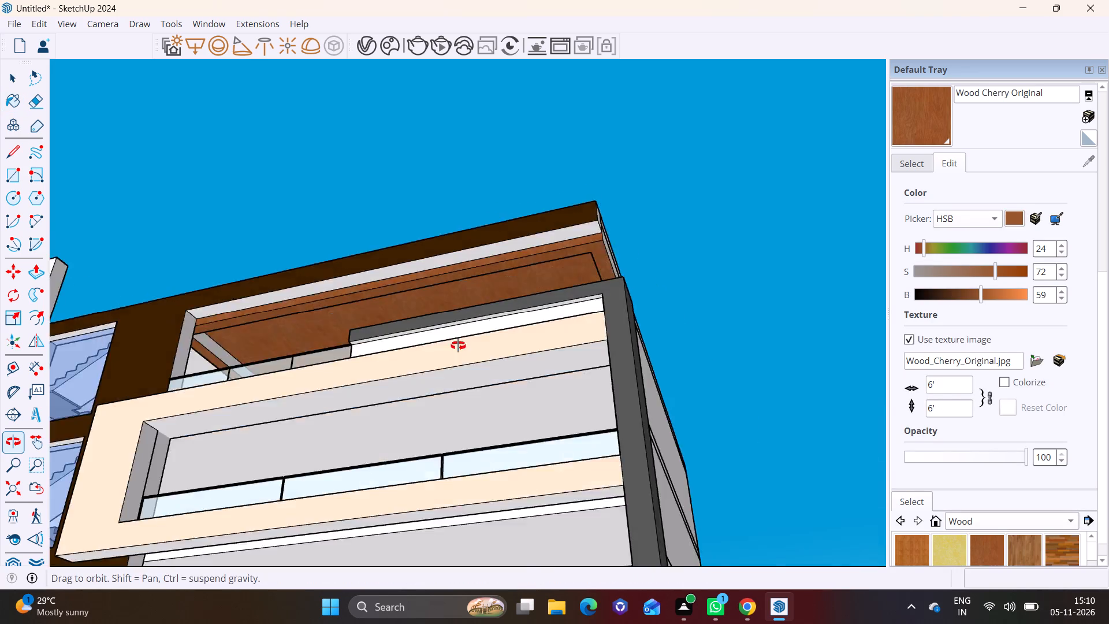
middle_drag(458, 346, 301, 421)
click(627, 267)
scroll(452, 278, up, 8)
click(346, 370)
middle_drag(470, 237, 253, 259)
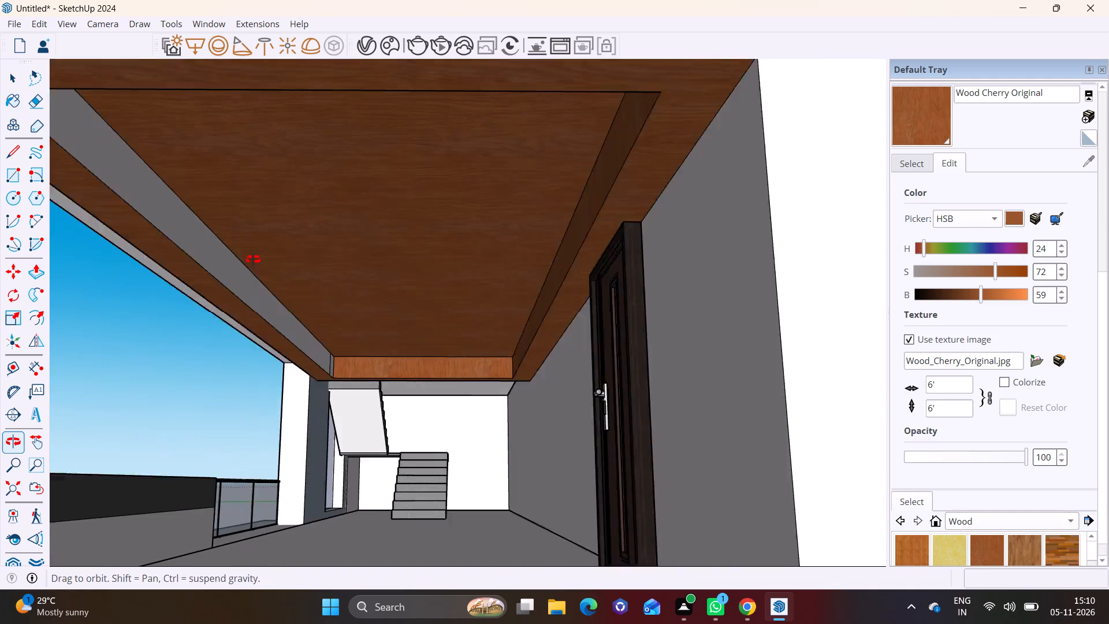
middle_drag(253, 259, 236, 262)
click(192, 286)
middle_drag(222, 267, 739, 259)
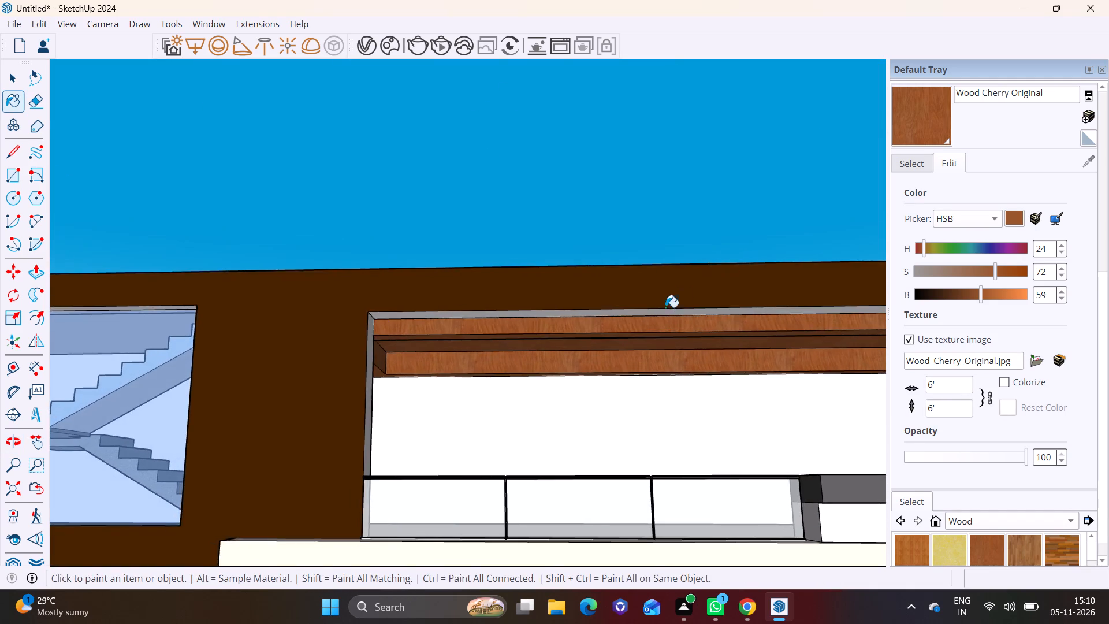
scroll(657, 313, down, 2)
middle_drag(656, 315, 408, 258)
middle_drag(737, 302, 792, 298)
click(839, 300)
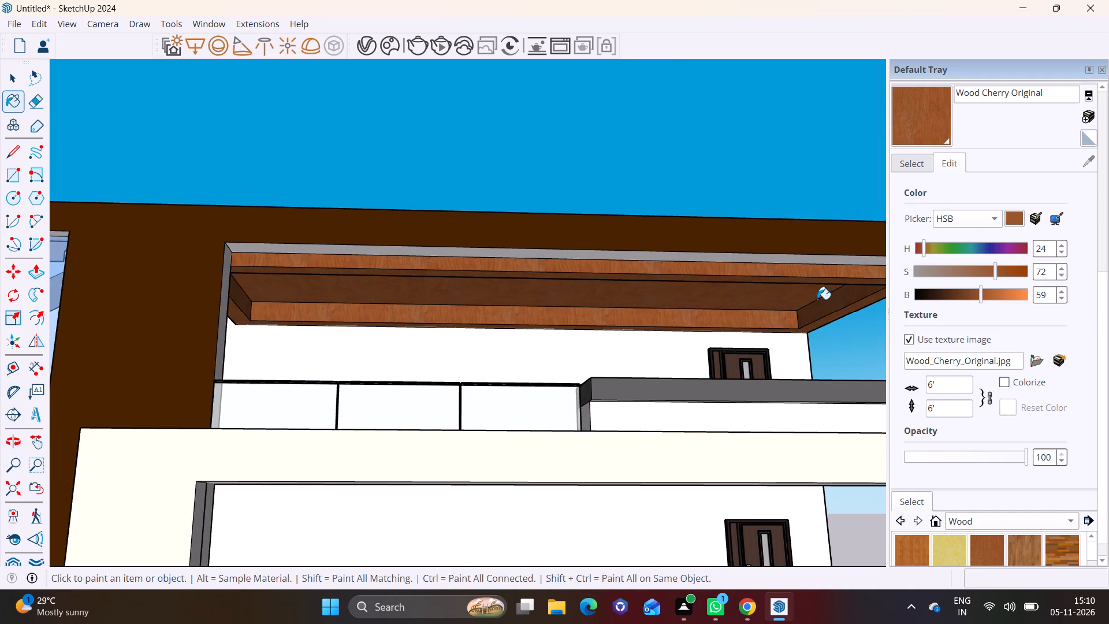
scroll(693, 284, down, 3)
middle_drag(519, 283, 425, 275)
Sample the dark brown Color C08 from the roof fascia and paint the fascia's underside strip with it.
key(space)
click(655, 219)
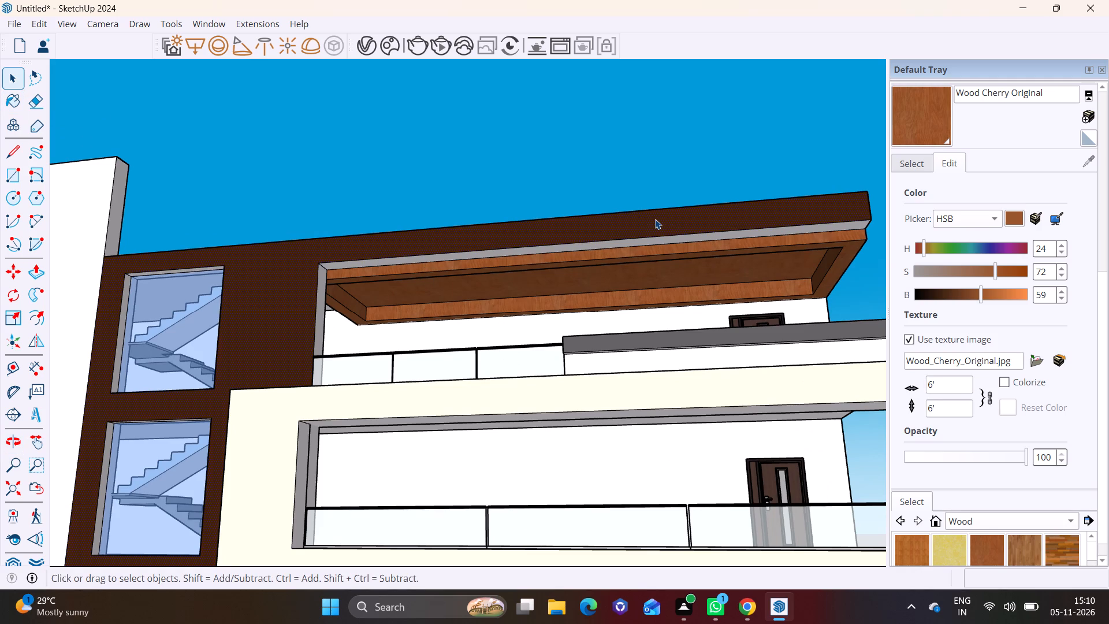
click(885, 37)
click(808, 170)
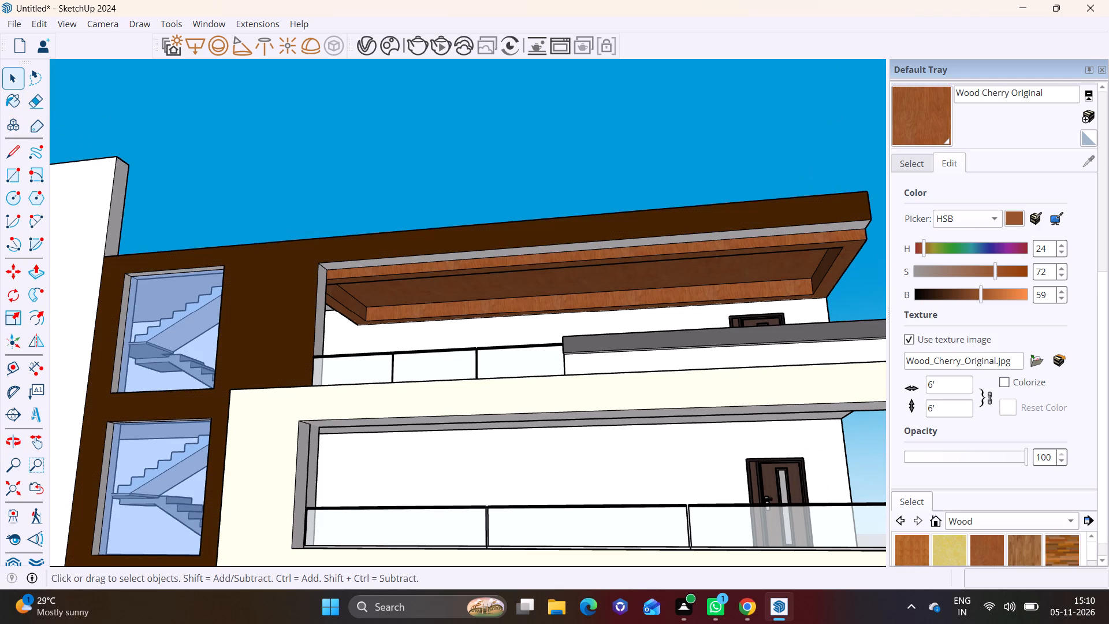
click(917, 159)
click(1090, 161)
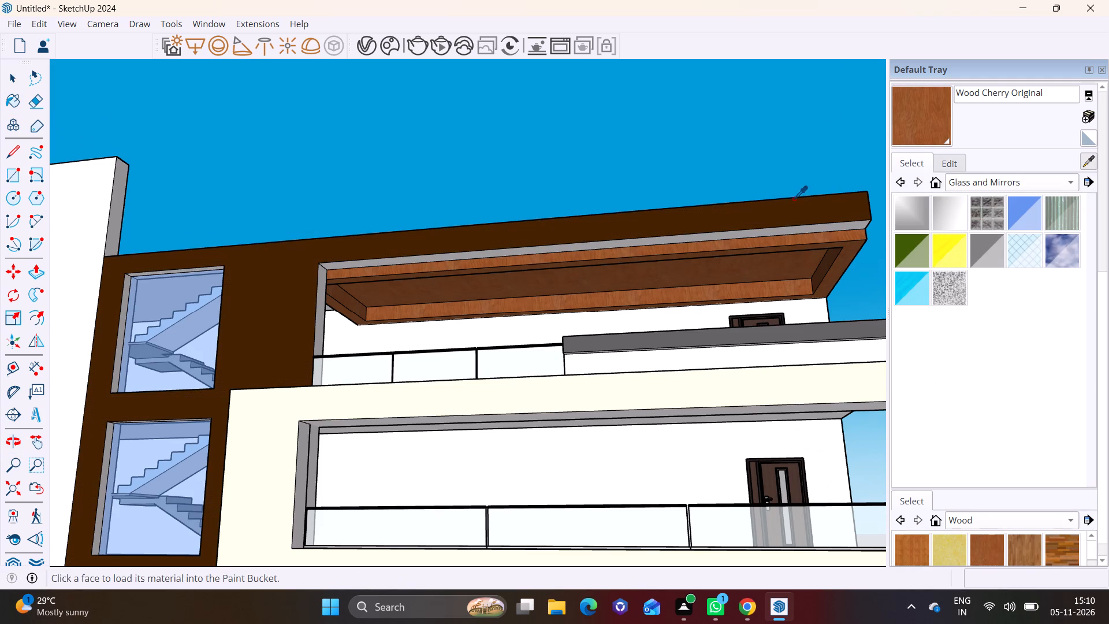
click(790, 205)
scroll(709, 242, up, 3)
click(684, 235)
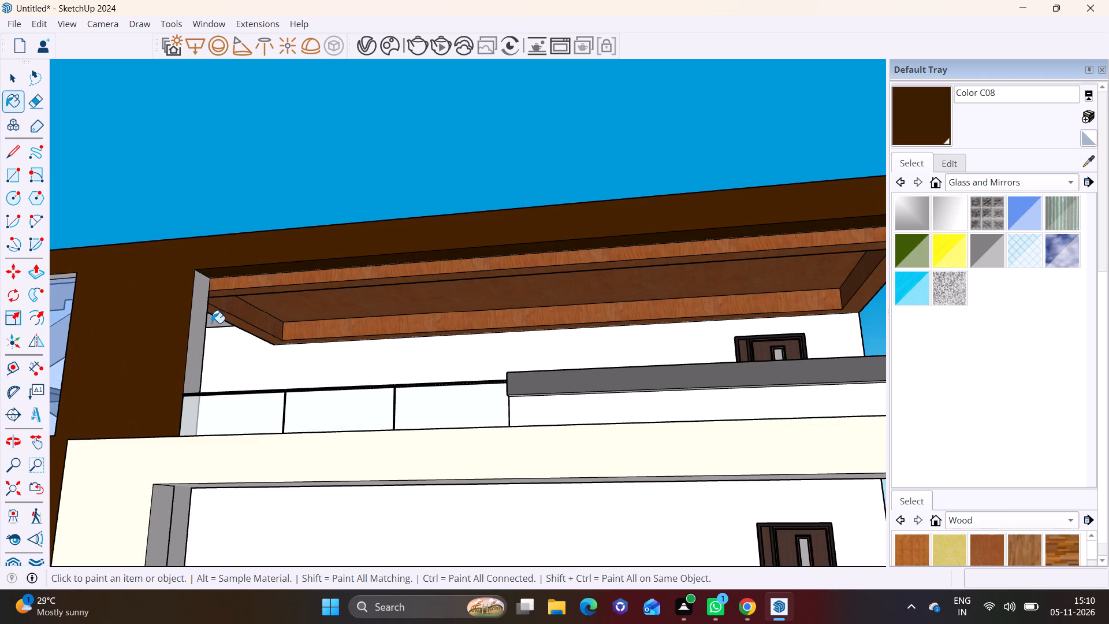
Paint the grey side face of the pillar beside the top-floor balcony with the dark brown Color C08.
click(199, 318)
key(space)
Examine the whole front facade and the underside of the wood-clad top-floor ceiling from several angles.
scroll(254, 303, down, 4)
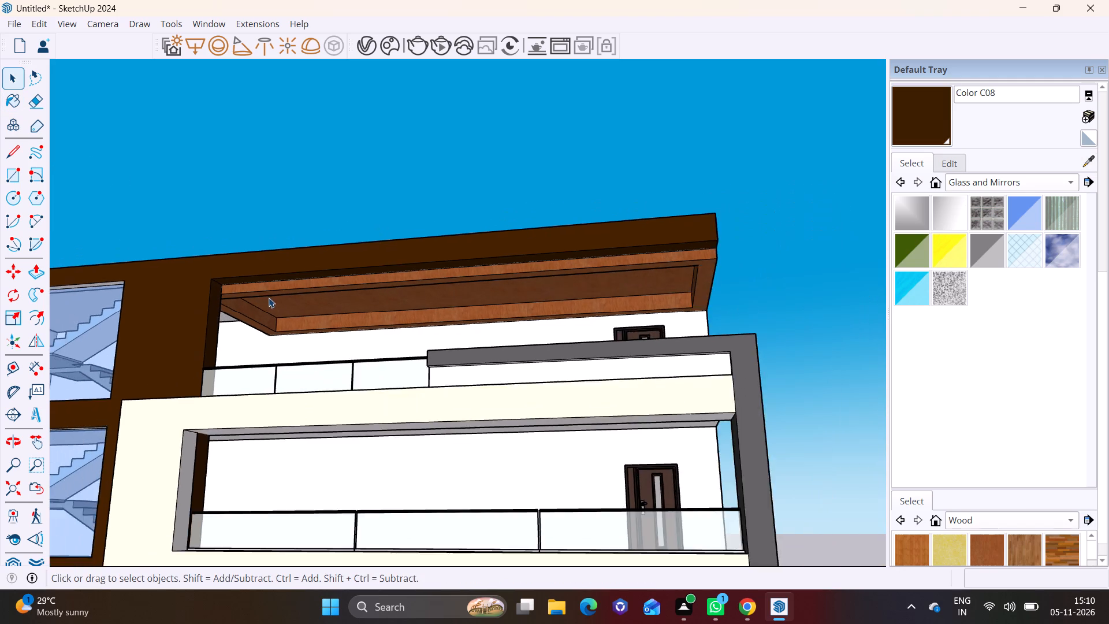
scroll(269, 298, down, 4)
key(space)
click(658, 274)
scroll(371, 281, down, 3)
middle_drag(371, 281, 434, 370)
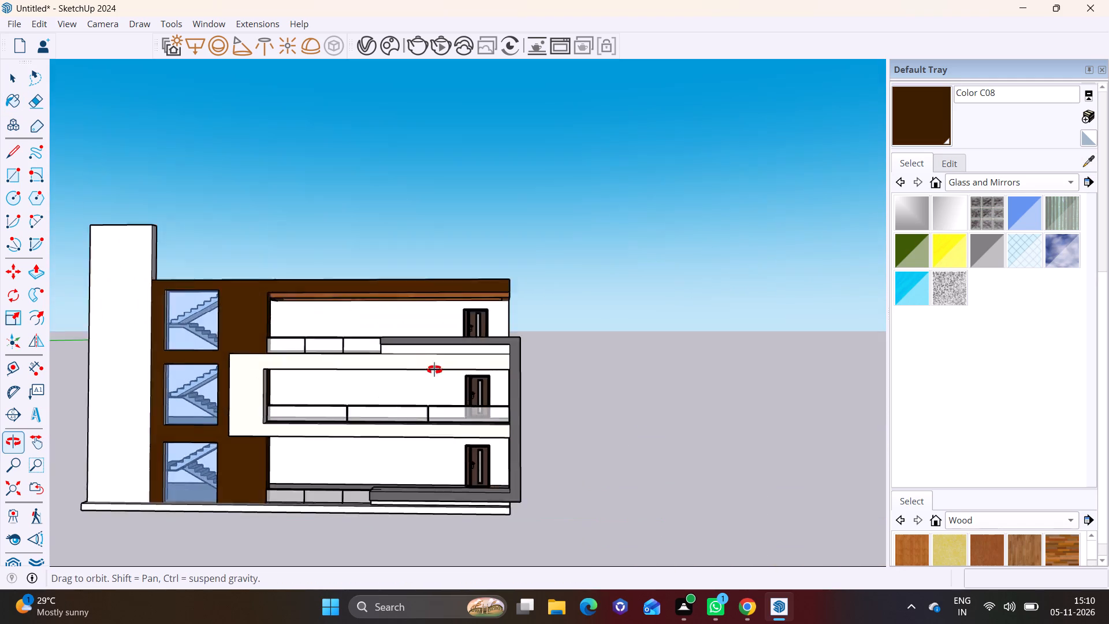
middle_drag(434, 370, 457, 318)
scroll(435, 224, down, 1)
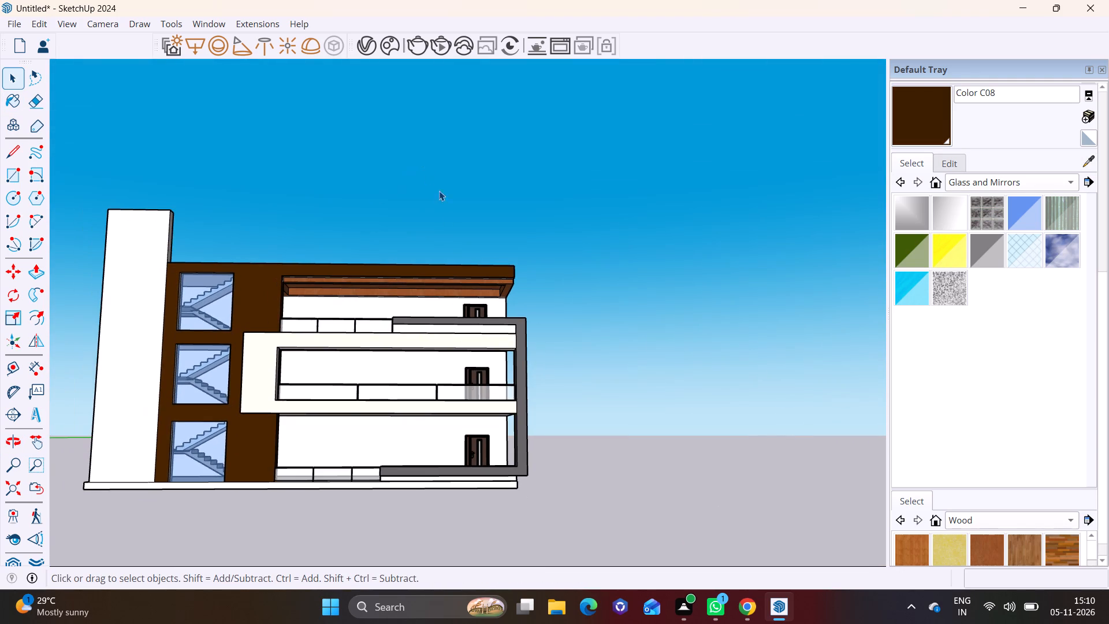
scroll(429, 276, up, 2)
shift+middle_drag(429, 276, 498, 174)
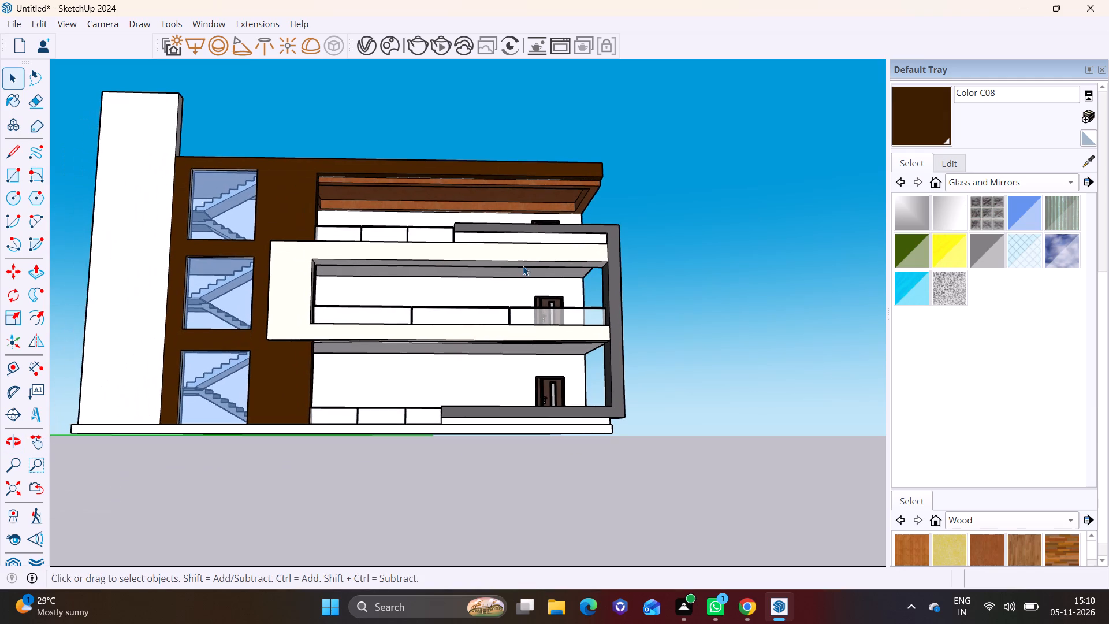
scroll(413, 254, up, 2)
middle_drag(403, 270, 395, 286)
Search 3D Warehouse for windows.
click(214, 21)
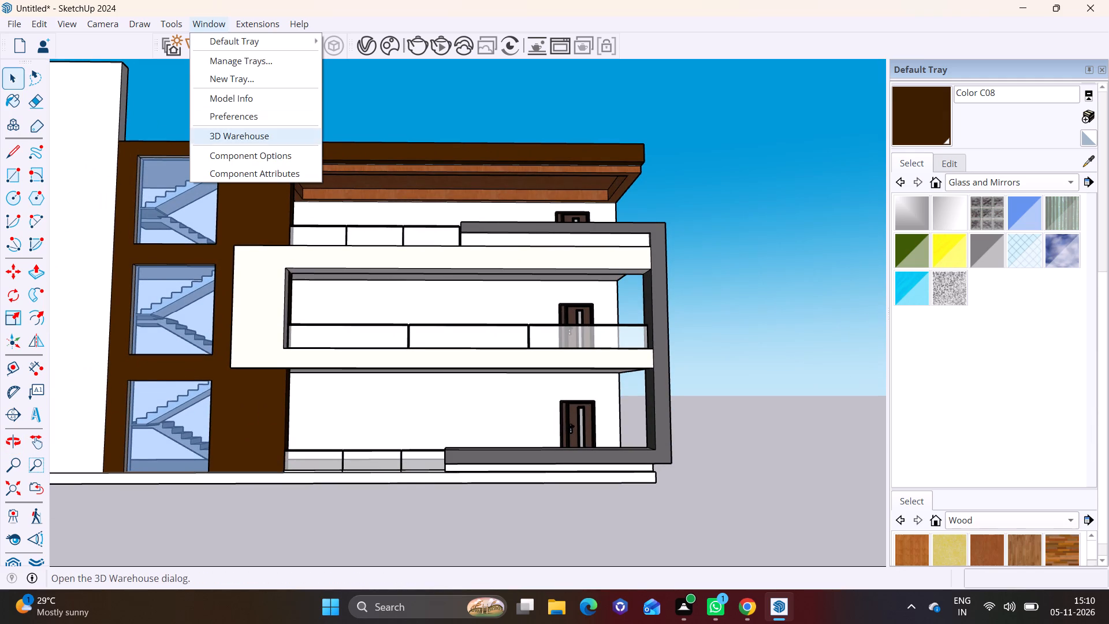
click(222, 140)
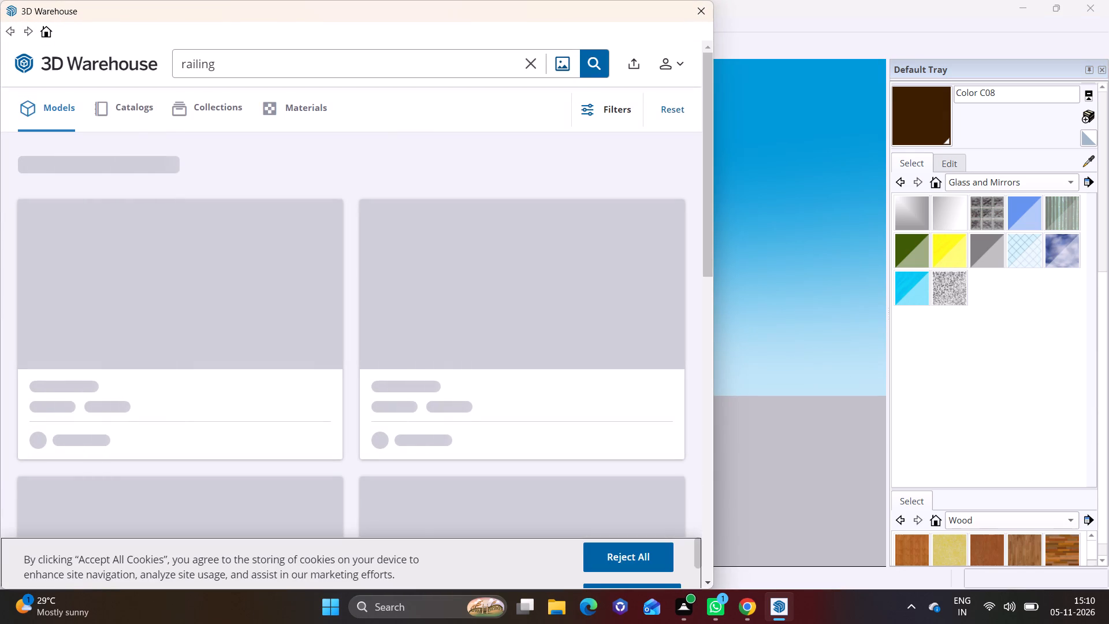
click(534, 67)
text(windows)
key(Return)
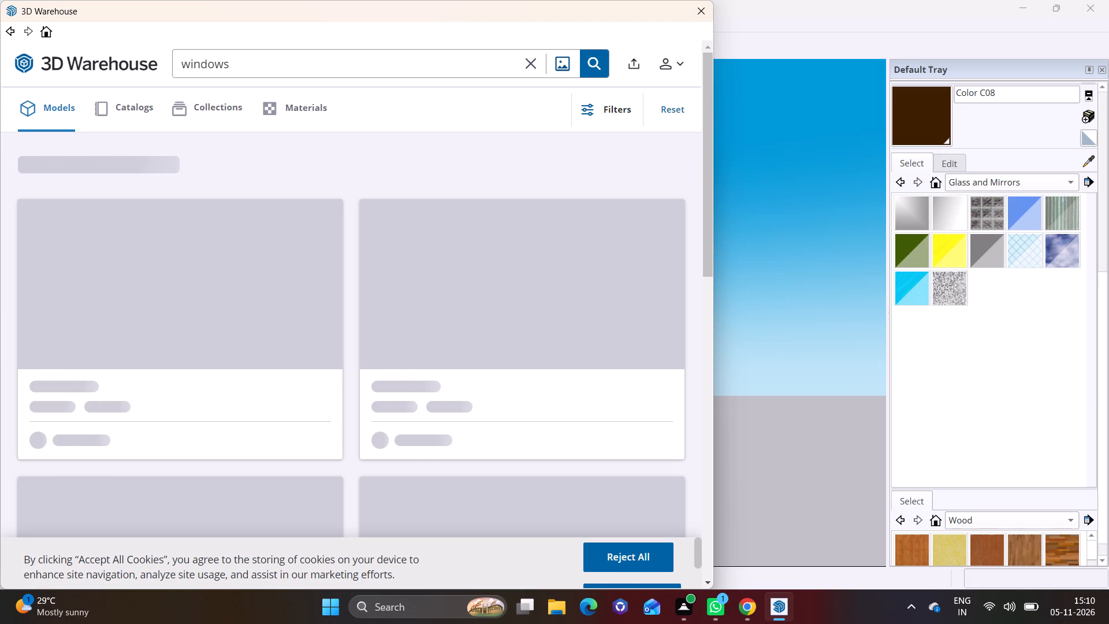
Download the 207 KB three-panel "Windows" model into the project and place it at the front edge of the roof.
click(706, 582)
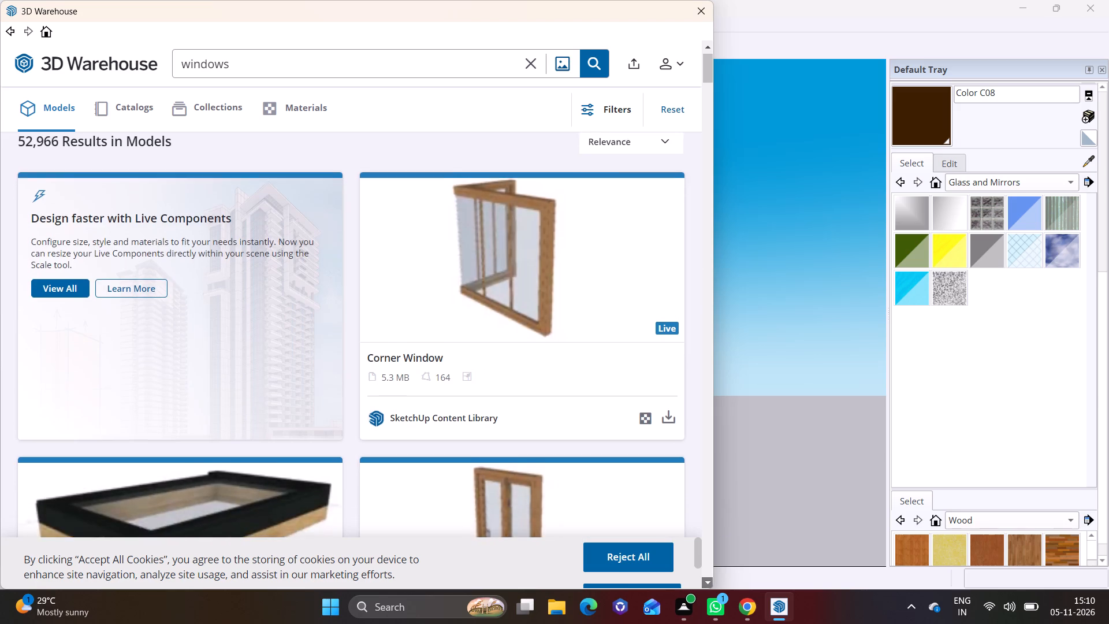
click(706, 582)
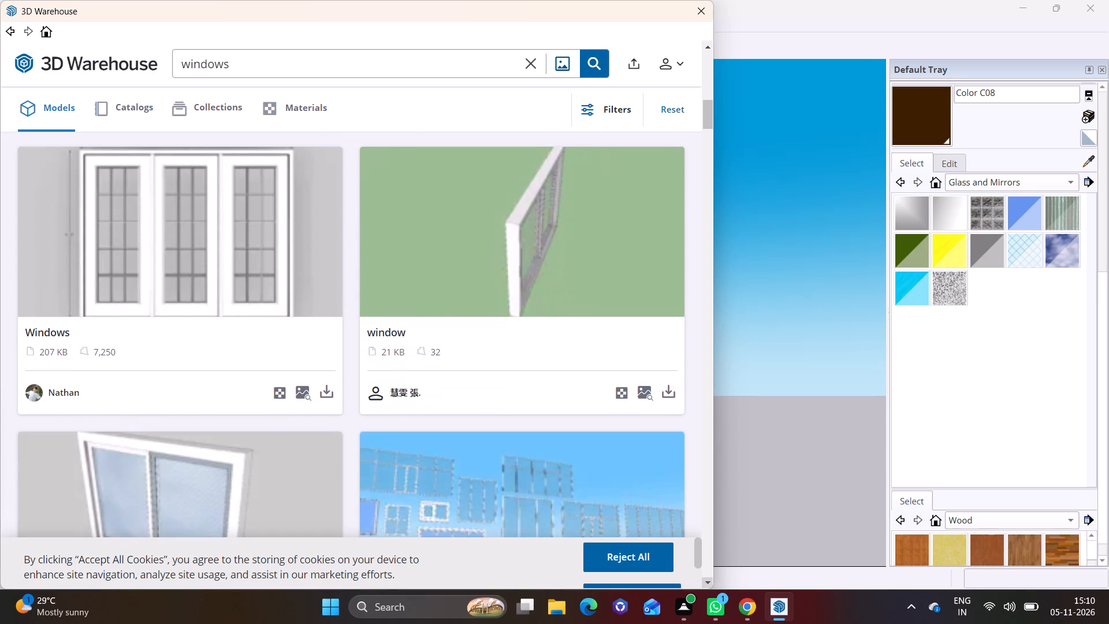
click(706, 582)
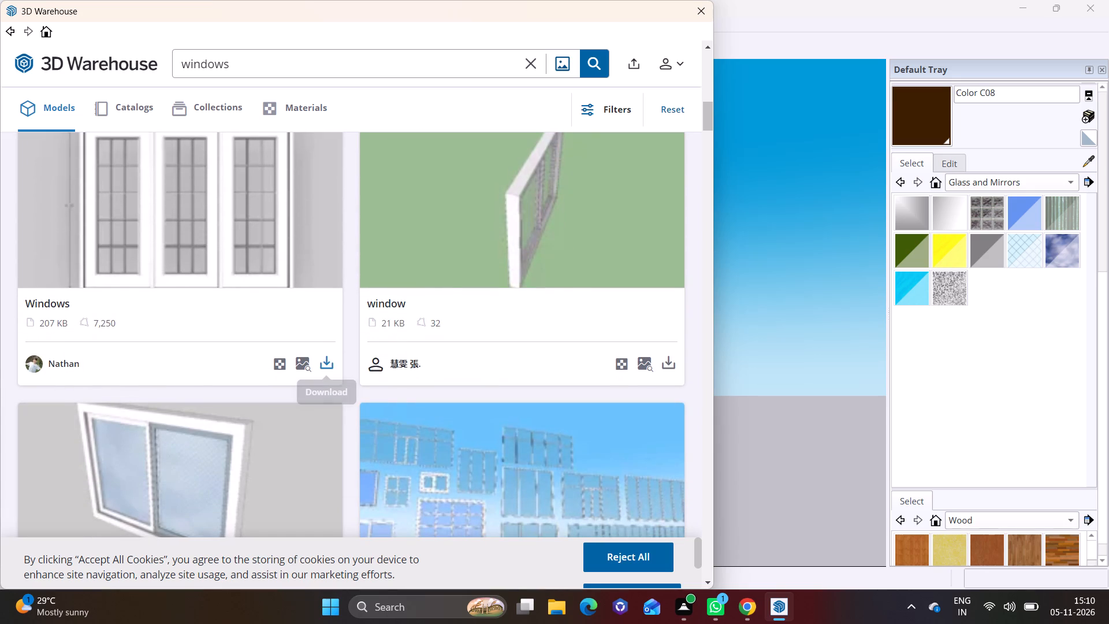
click(320, 360)
click(319, 313)
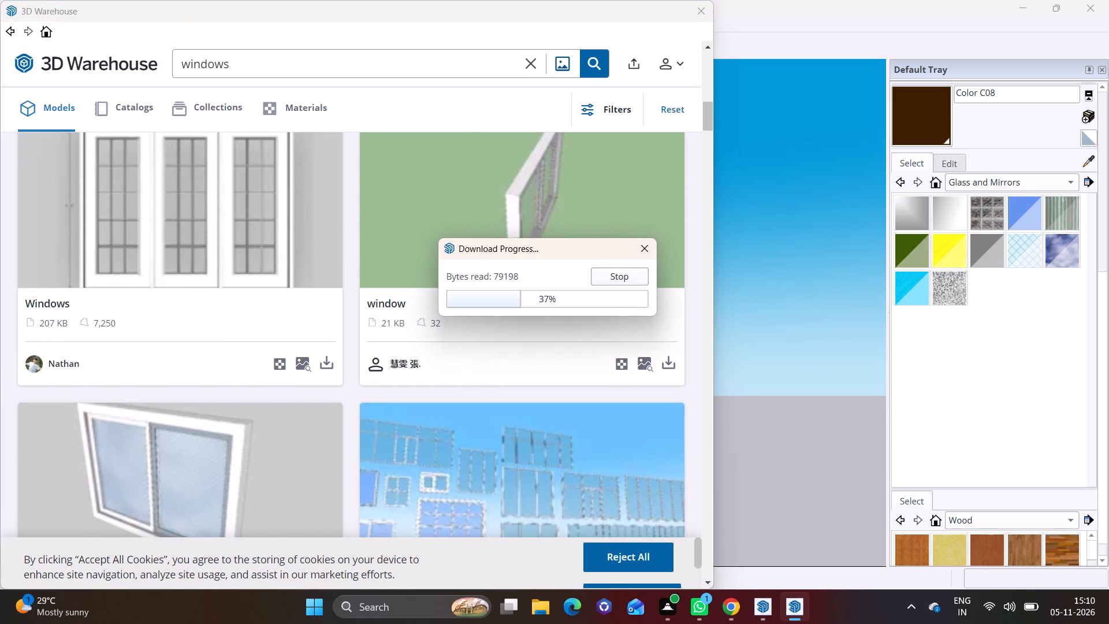
scroll(636, 461, down, 2)
scroll(565, 456, down, 2)
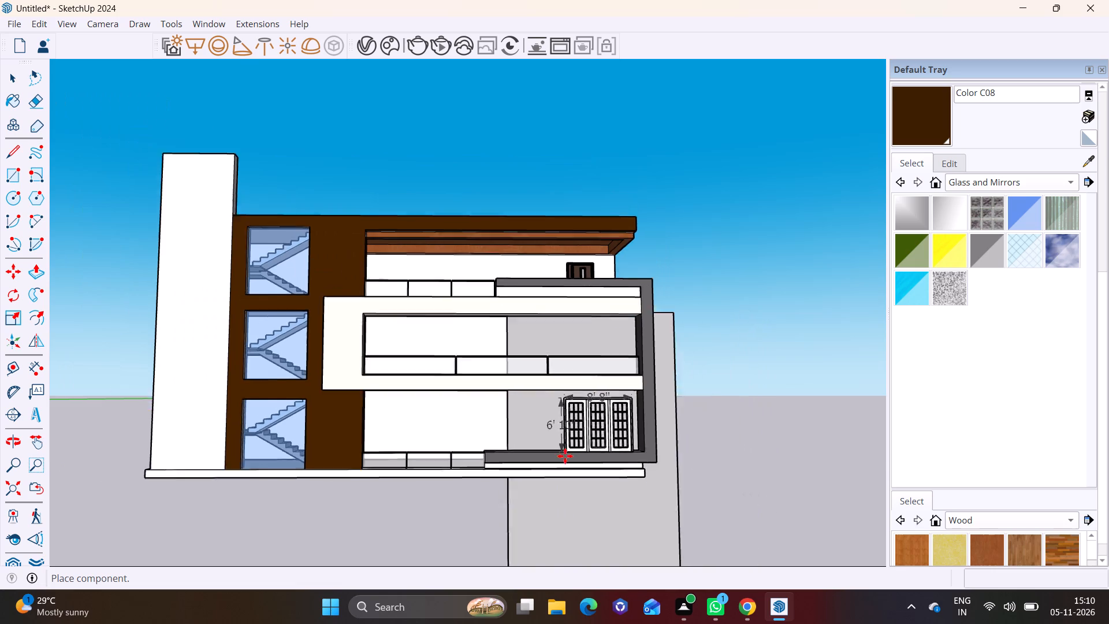
scroll(565, 456, down, 1)
shift+middle_drag(634, 428, 425, 431)
middle_drag(546, 444, 531, 499)
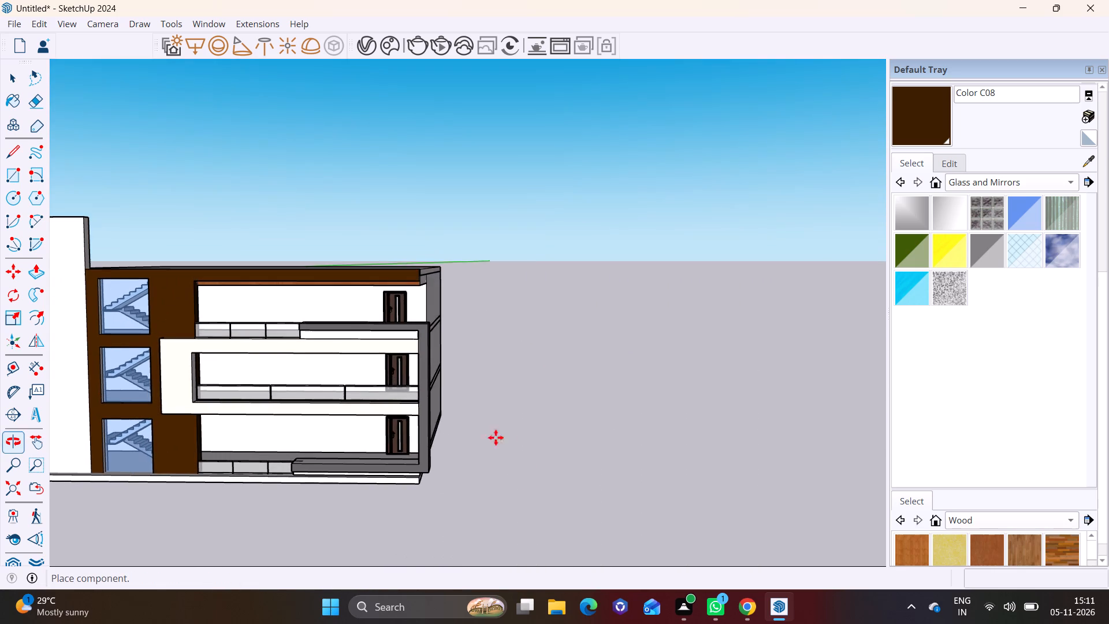
shift+middle_drag(302, 249, 317, 336)
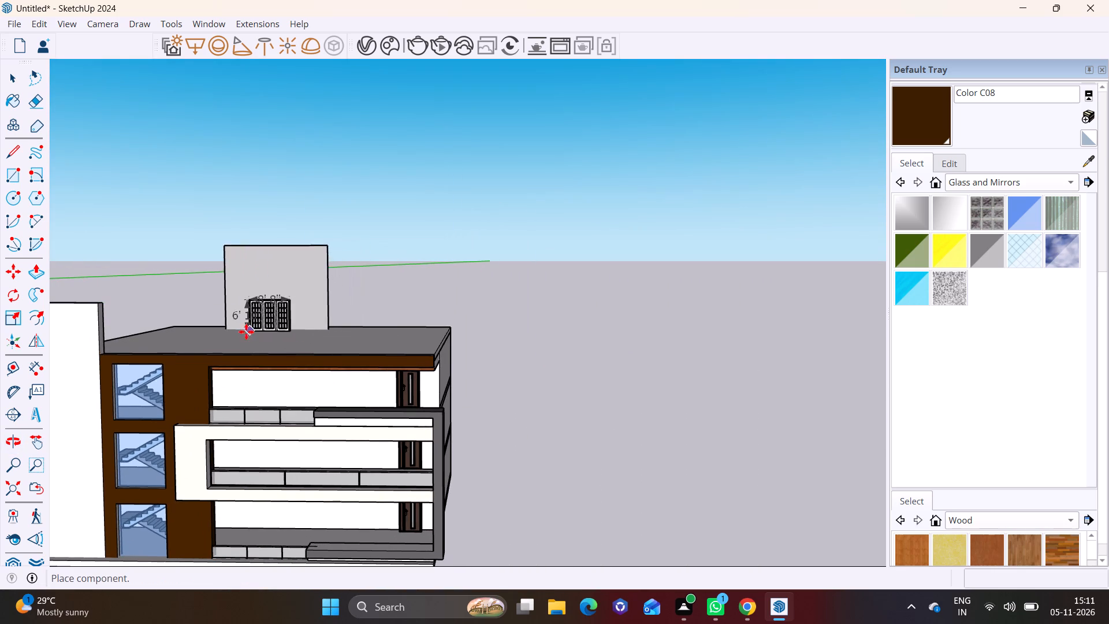
click(263, 359)
scroll(310, 333, up, 11)
key(space)
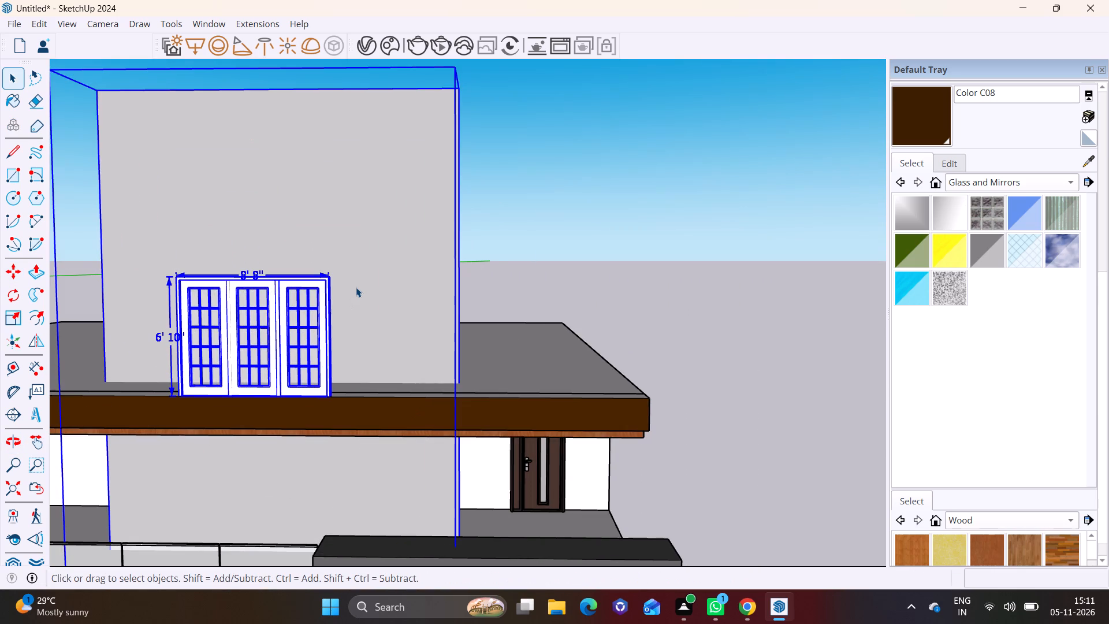
Inside the placed window component, delete the large backing wall face and the width and height dimensions.
click(356, 287)
double_click(356, 287)
triple_click(376, 264)
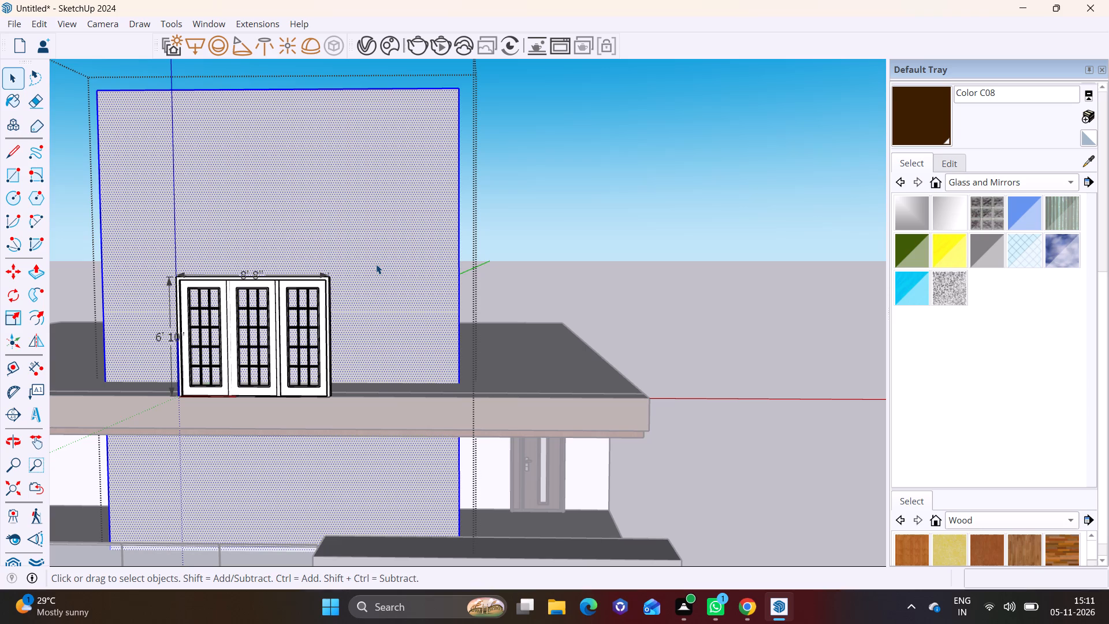
key(Delete)
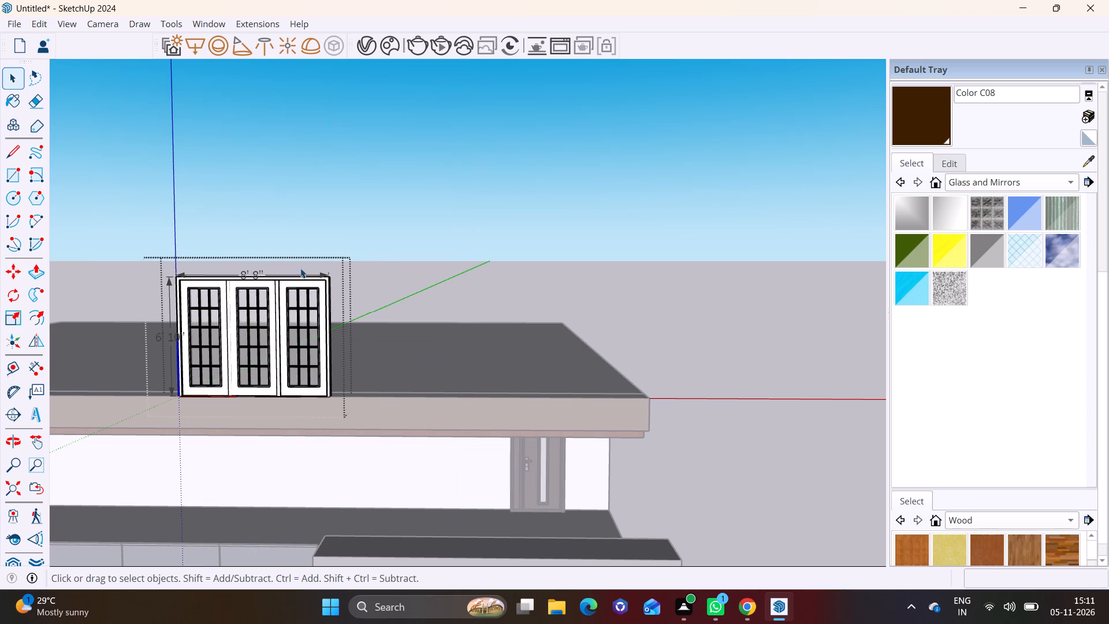
click(245, 277)
key(Delete)
click(168, 337)
key(Delete)
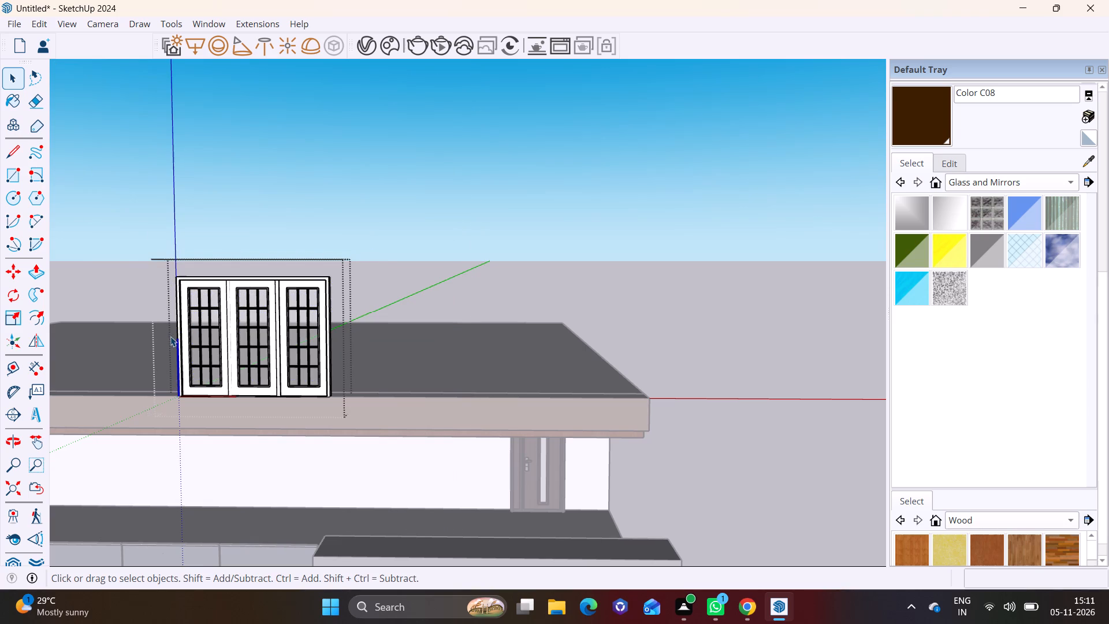
click(520, 236)
Open the window component and paint its outer frame and mullions with Wood Cherry Original.
scroll(251, 324, up, 3)
click(302, 259)
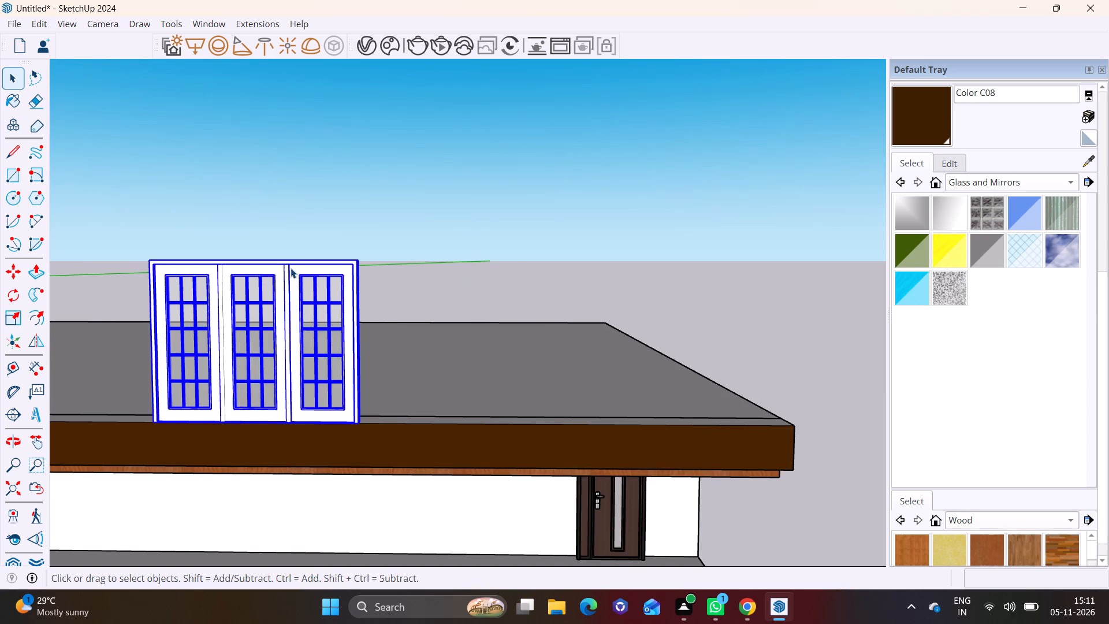
triple_click(291, 268)
click(284, 277)
triple_click(284, 277)
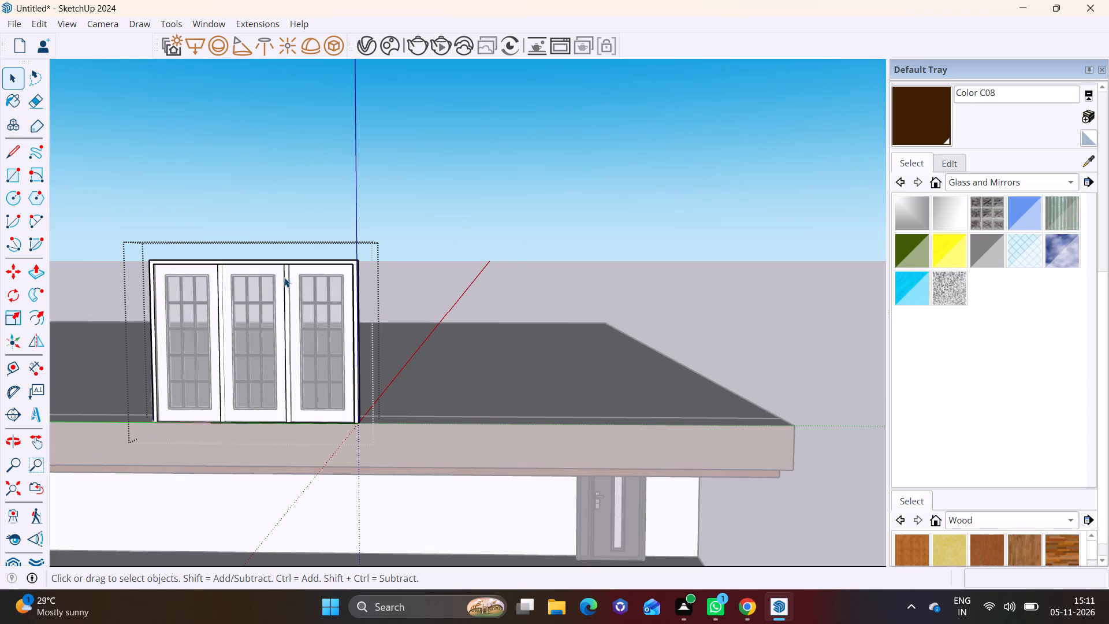
click(284, 277)
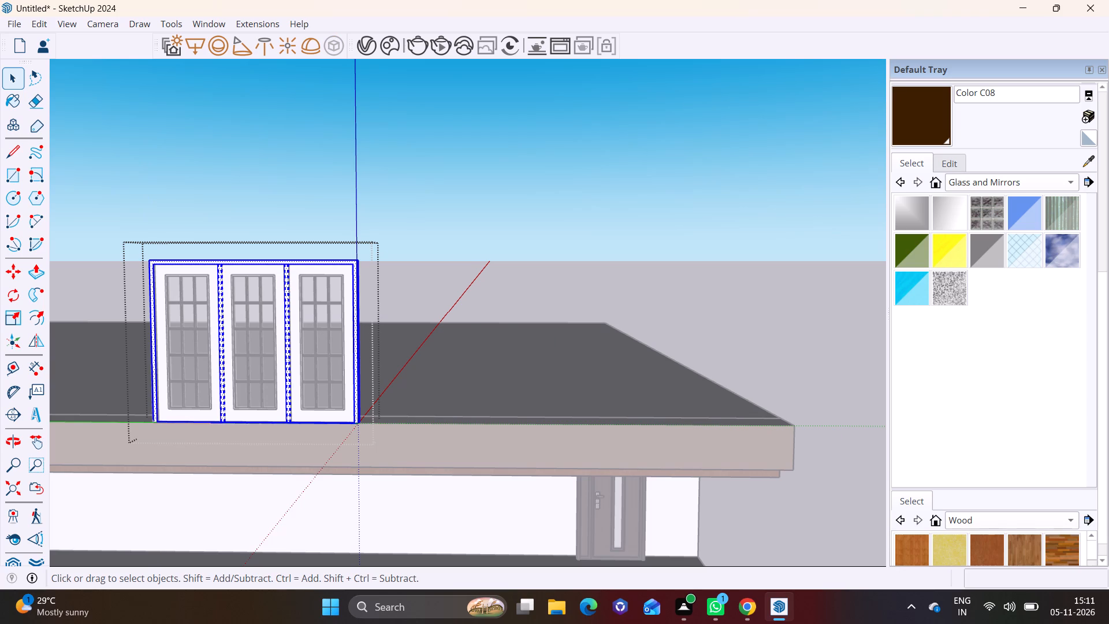
click(984, 552)
click(332, 268)
click(300, 263)
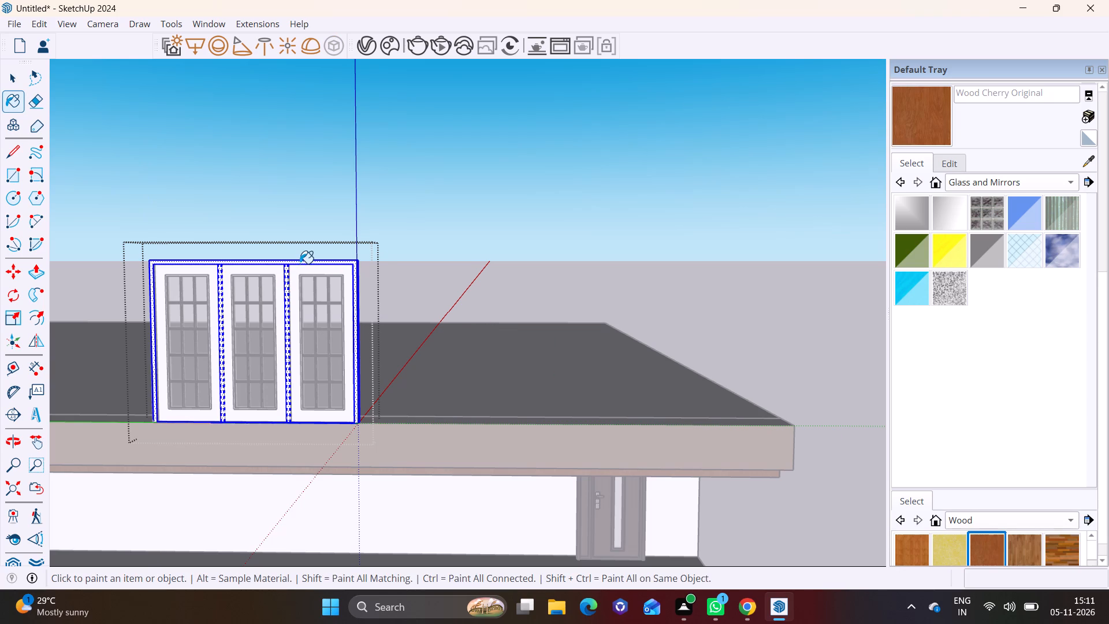
key(space)
click(407, 292)
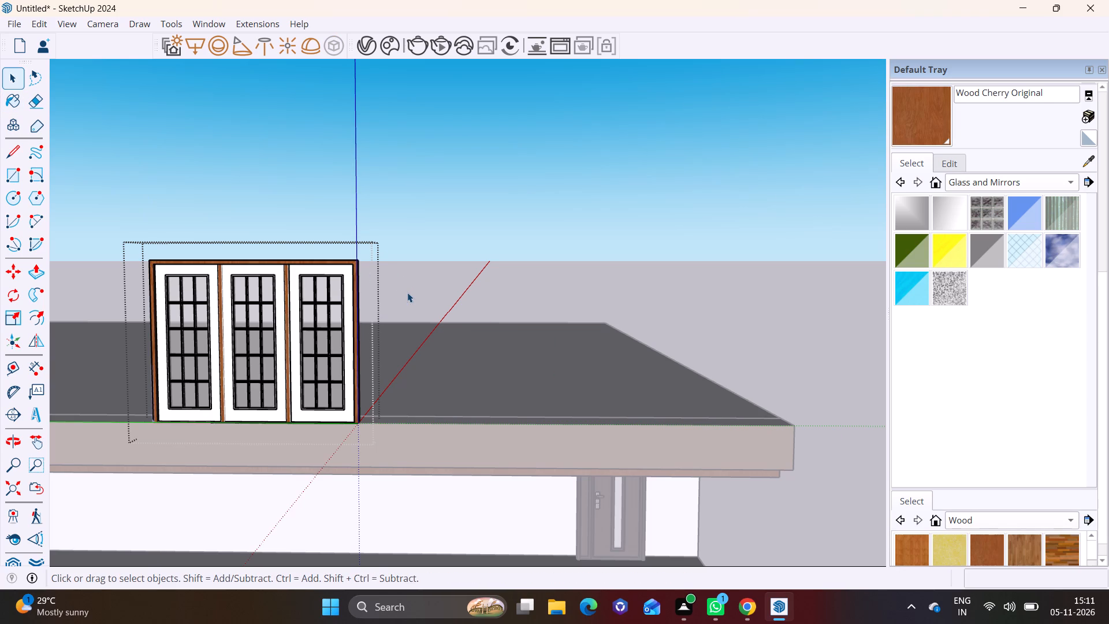
Paint the right sash of the three-panel window with Wood Cherry Original.
scroll(389, 292, up, 2)
click(295, 269)
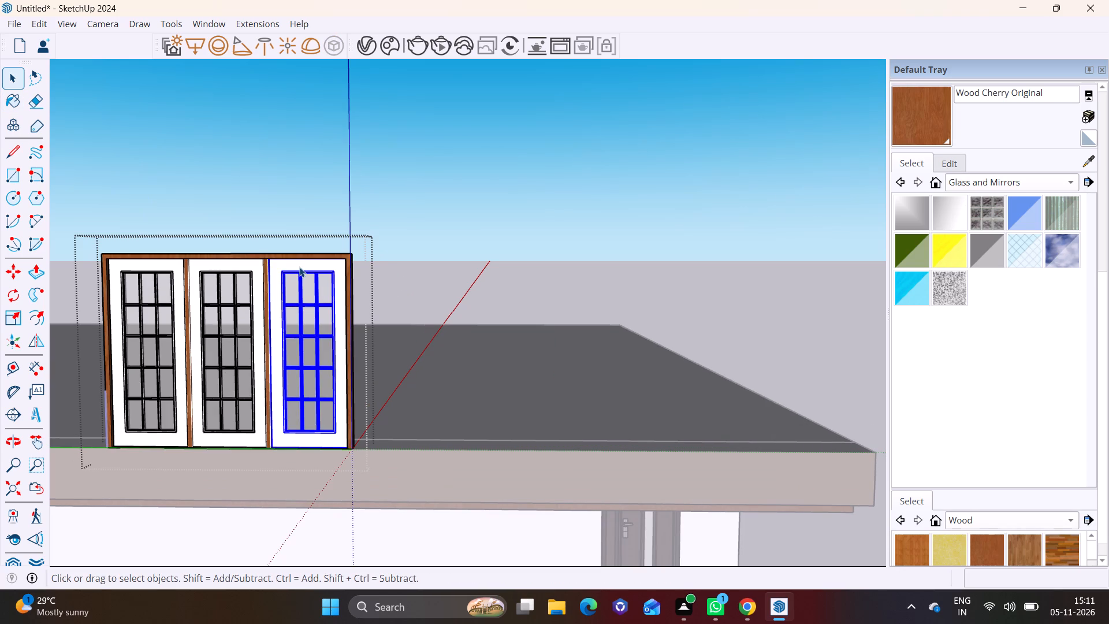
triple_click(299, 267)
click(299, 267)
click(299, 267)
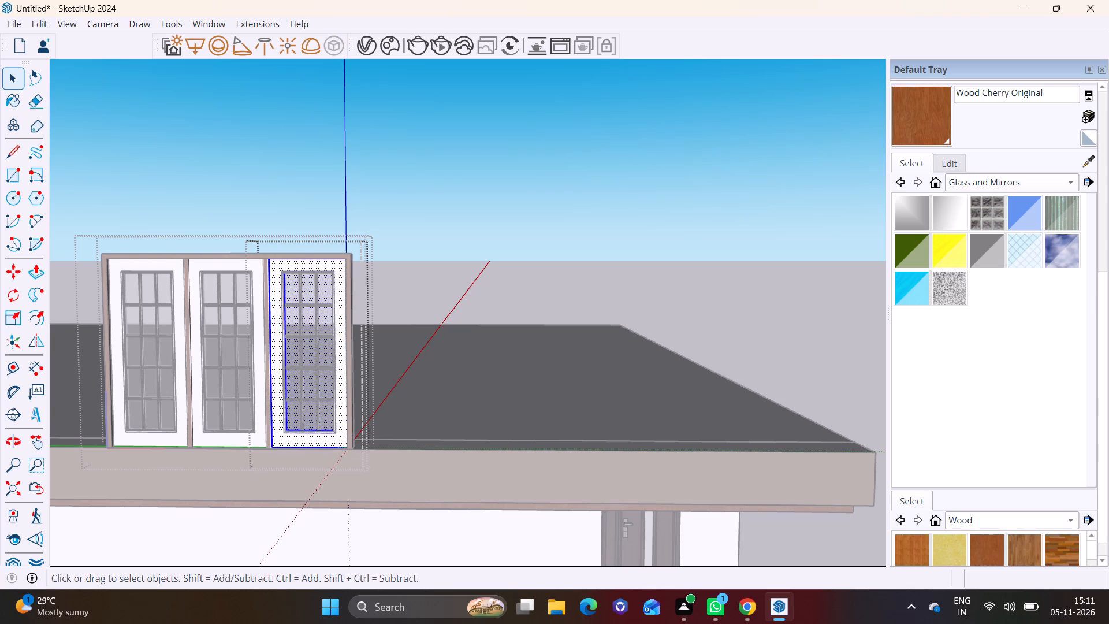
click(992, 548)
click(338, 269)
key(space)
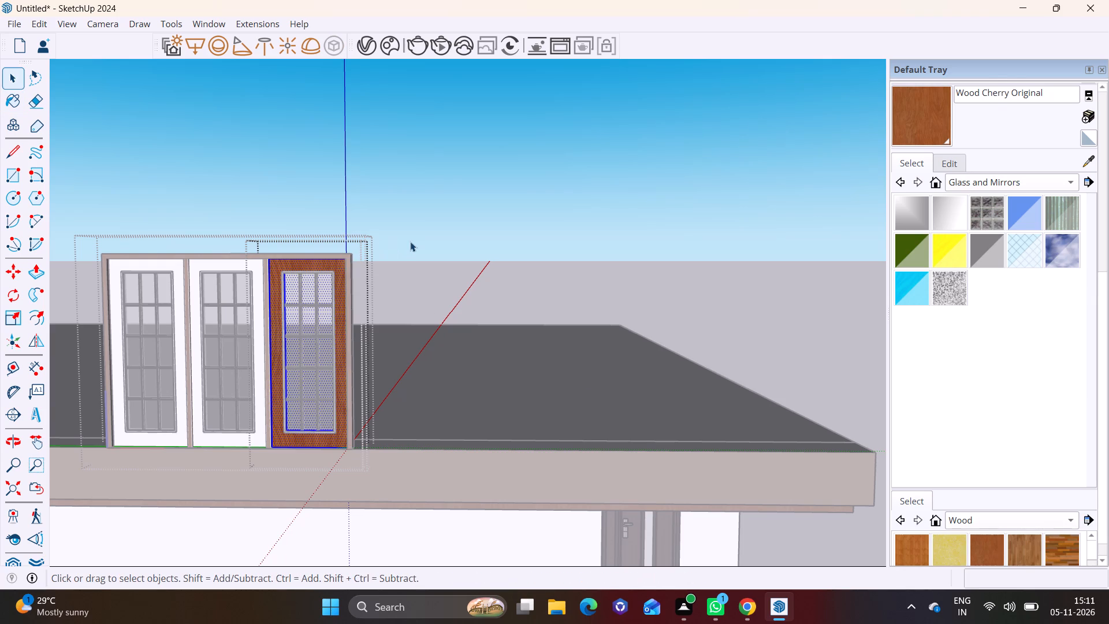
click(410, 242)
click(367, 222)
Paint the middle sash of the three-panel window with Wood Cherry Original.
triple_click(238, 262)
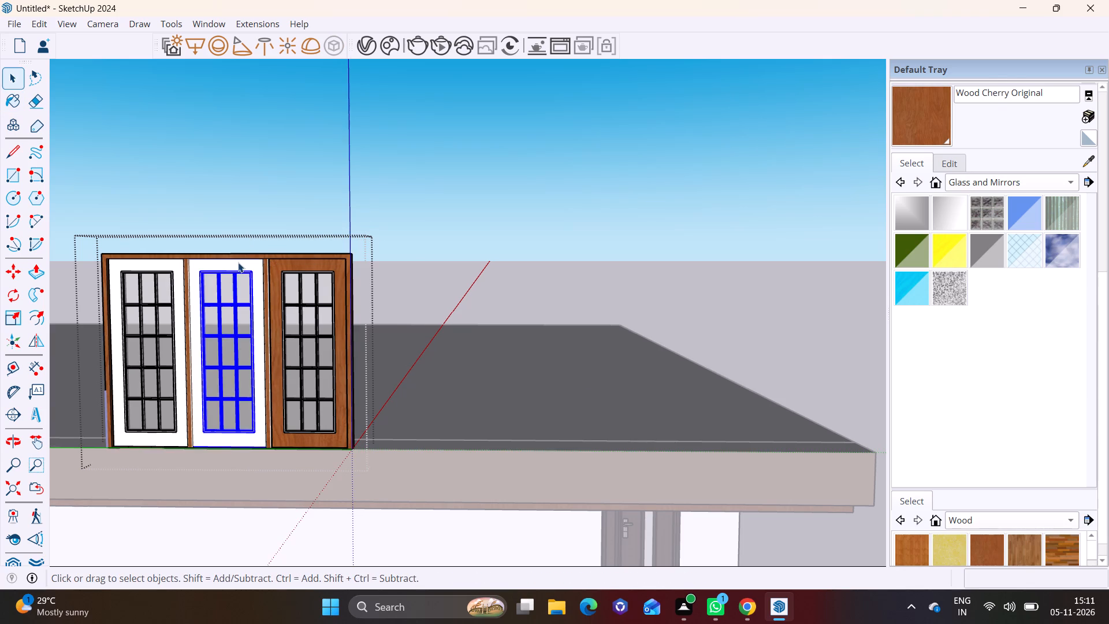
click(259, 264)
triple_click(253, 266)
click(253, 266)
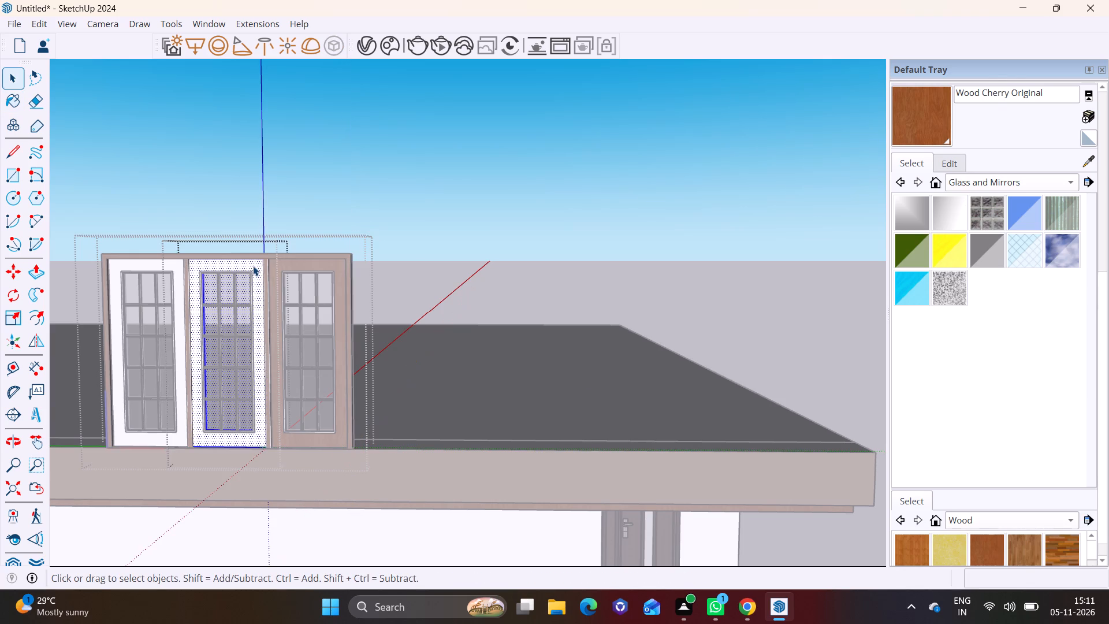
click(976, 540)
click(254, 269)
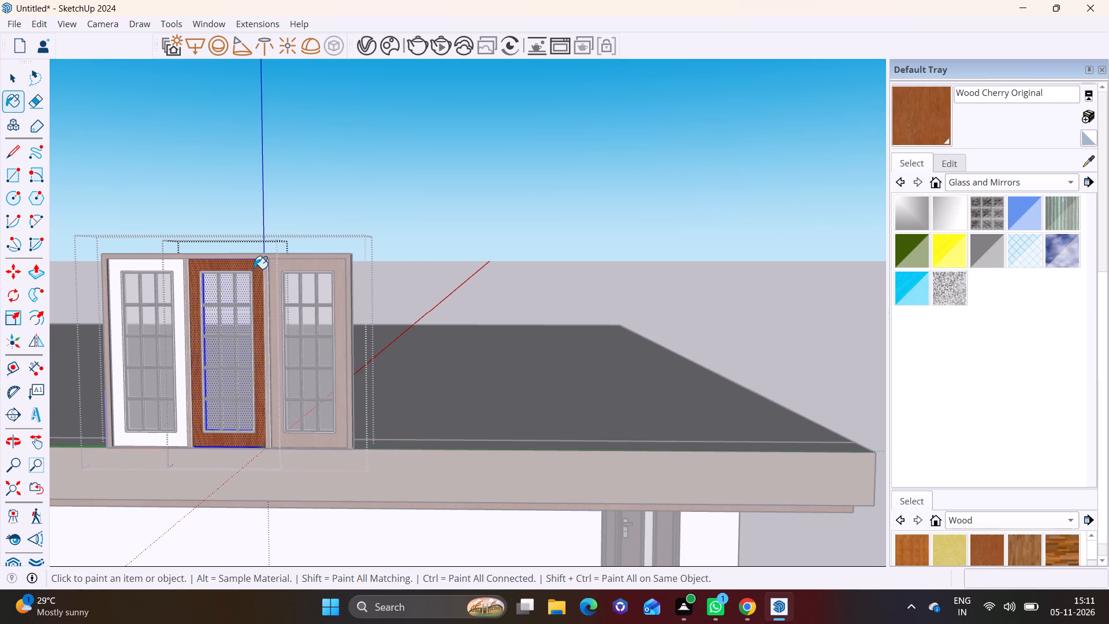
key(space)
Paint the left sash of the three-panel window with Wood Cherry Original and leave the sash group.
triple_click(131, 268)
double_click(131, 267)
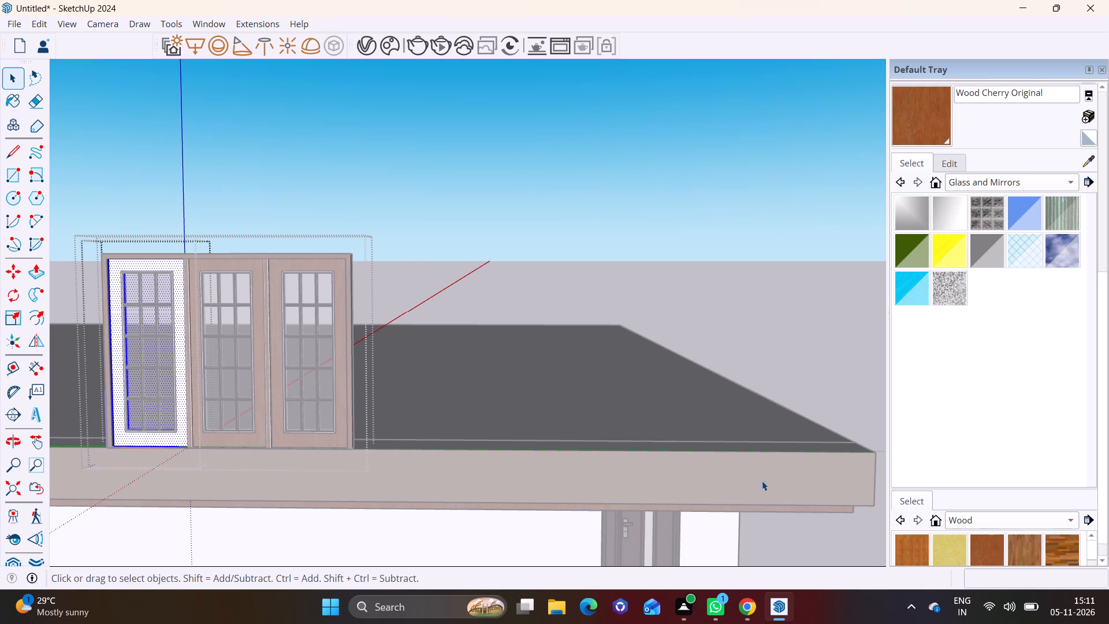
drag(980, 558, 978, 541)
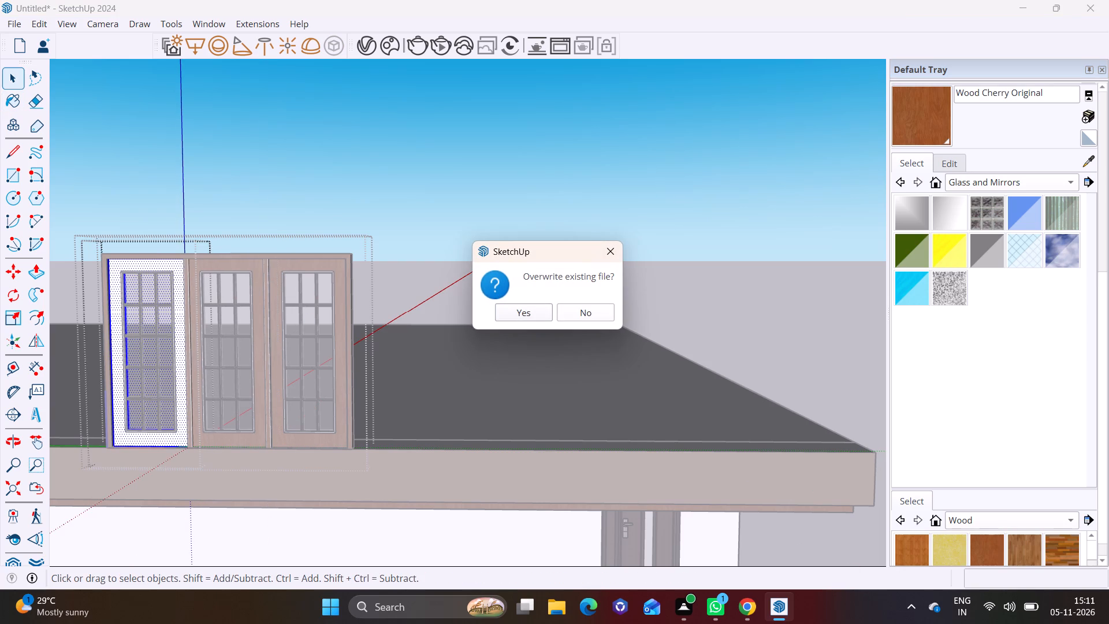
click(591, 315)
drag(991, 545, 986, 534)
click(612, 244)
click(394, 210)
click(176, 276)
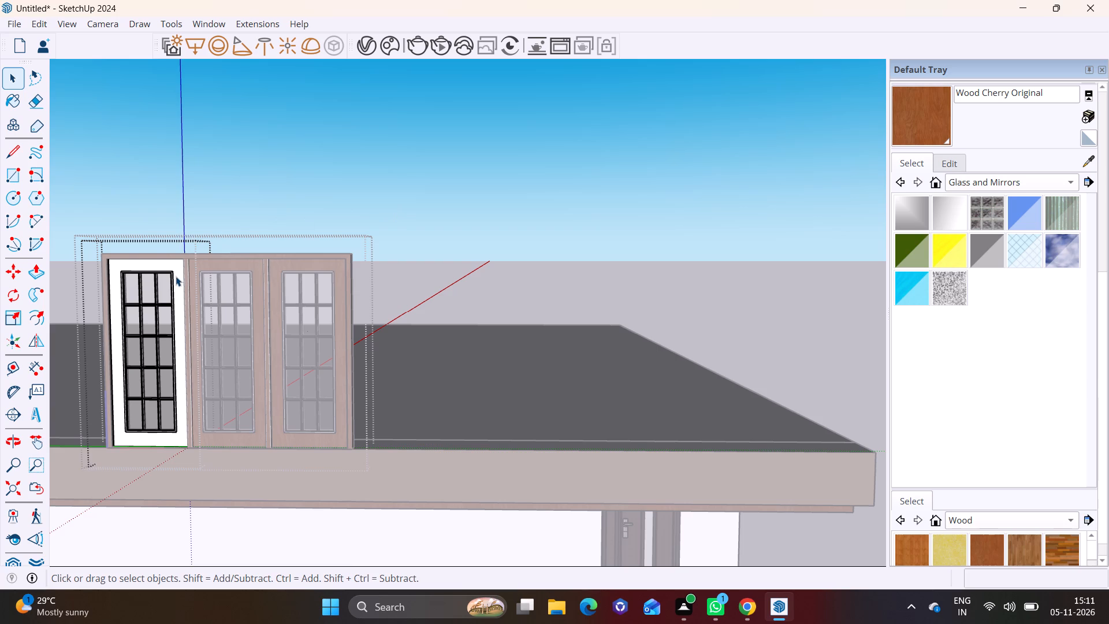
click(980, 554)
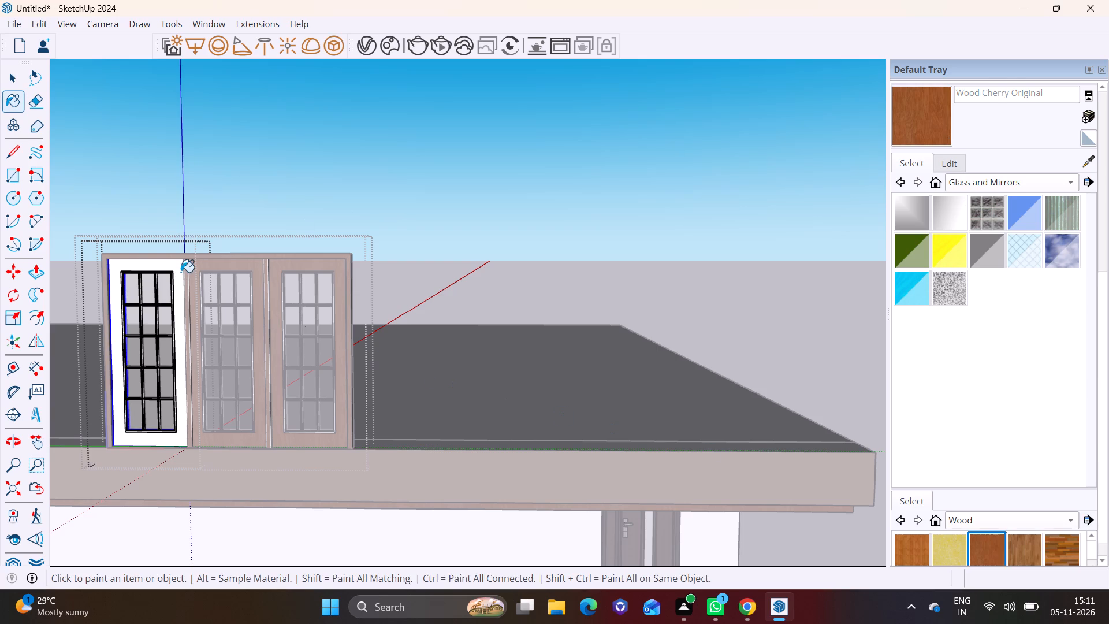
click(180, 271)
key(space)
click(472, 237)
scroll(486, 239, down, 4)
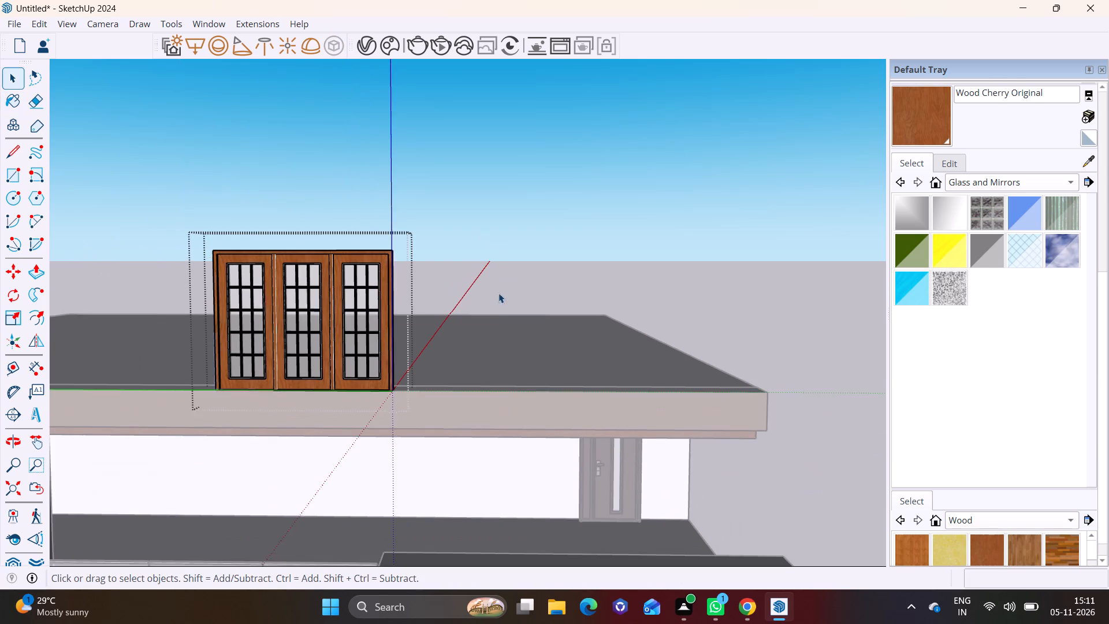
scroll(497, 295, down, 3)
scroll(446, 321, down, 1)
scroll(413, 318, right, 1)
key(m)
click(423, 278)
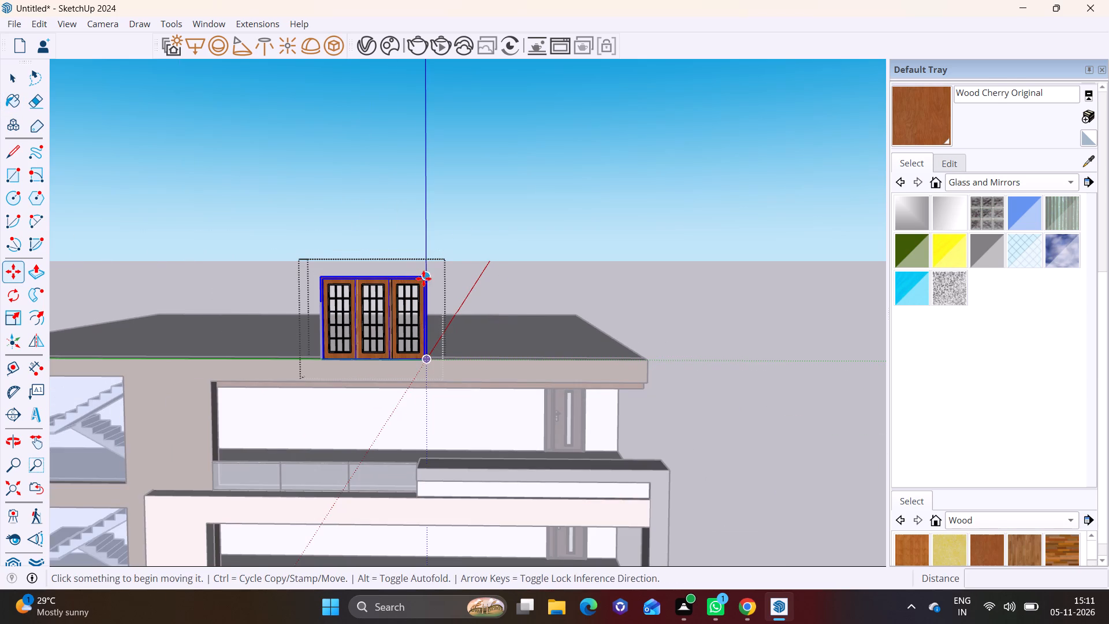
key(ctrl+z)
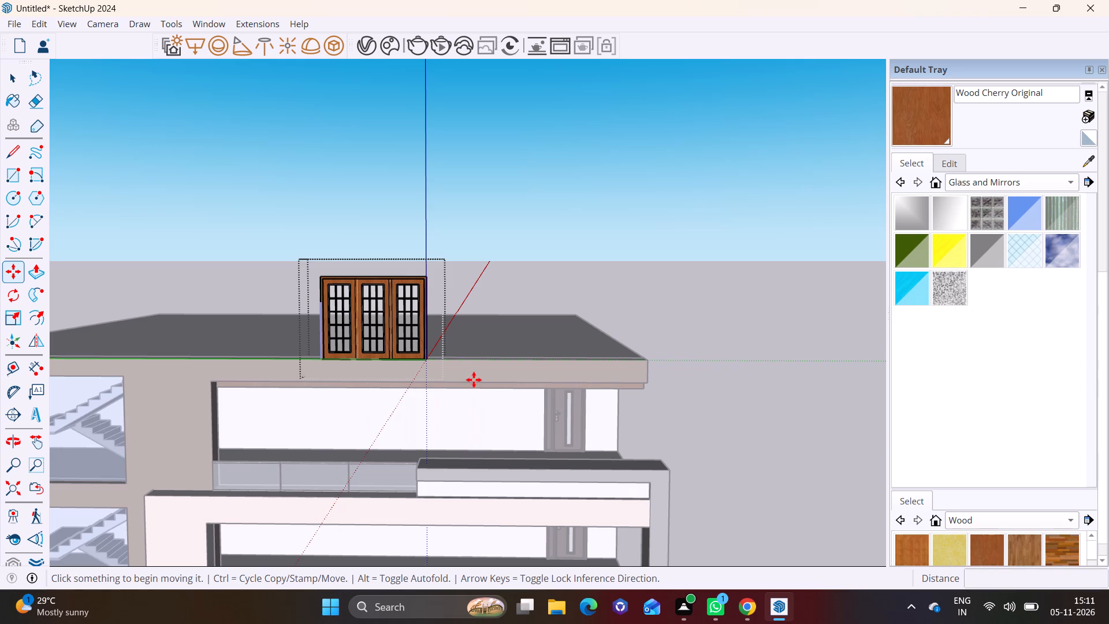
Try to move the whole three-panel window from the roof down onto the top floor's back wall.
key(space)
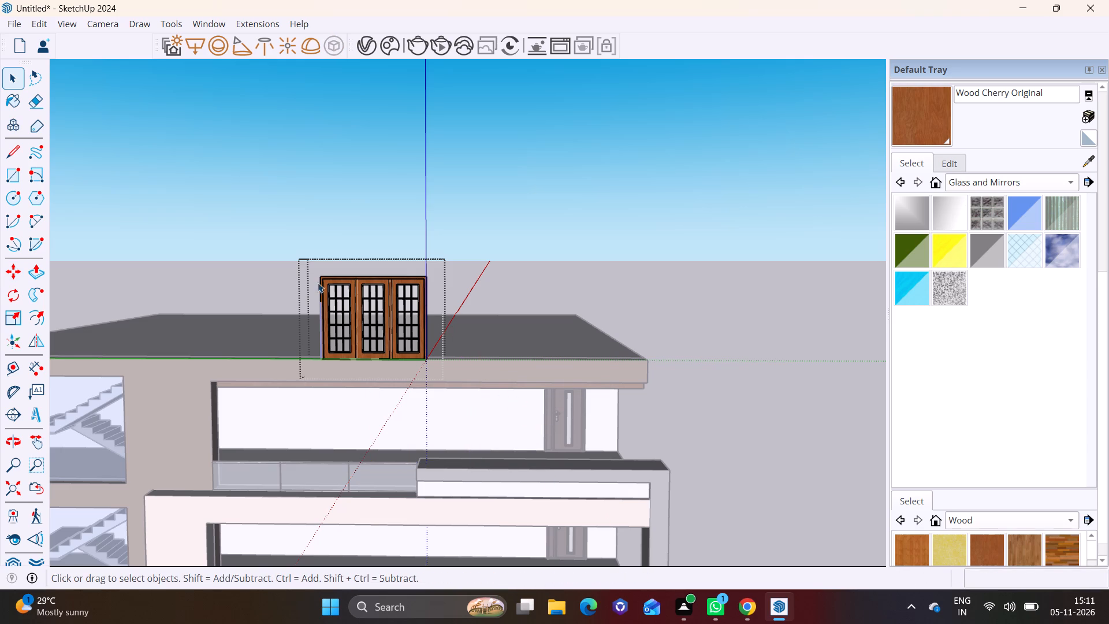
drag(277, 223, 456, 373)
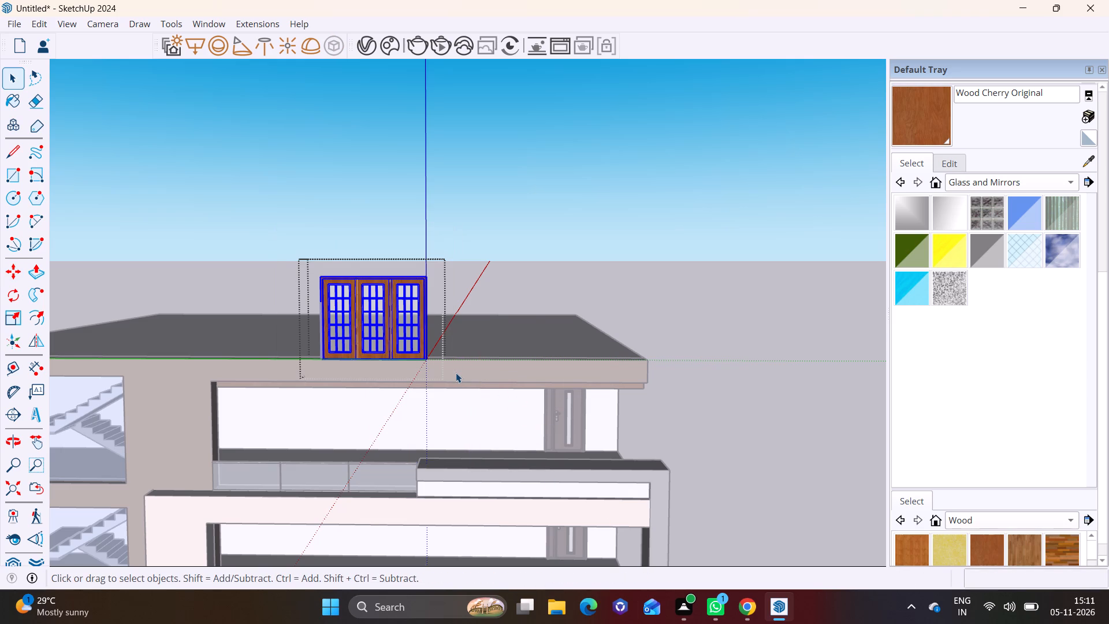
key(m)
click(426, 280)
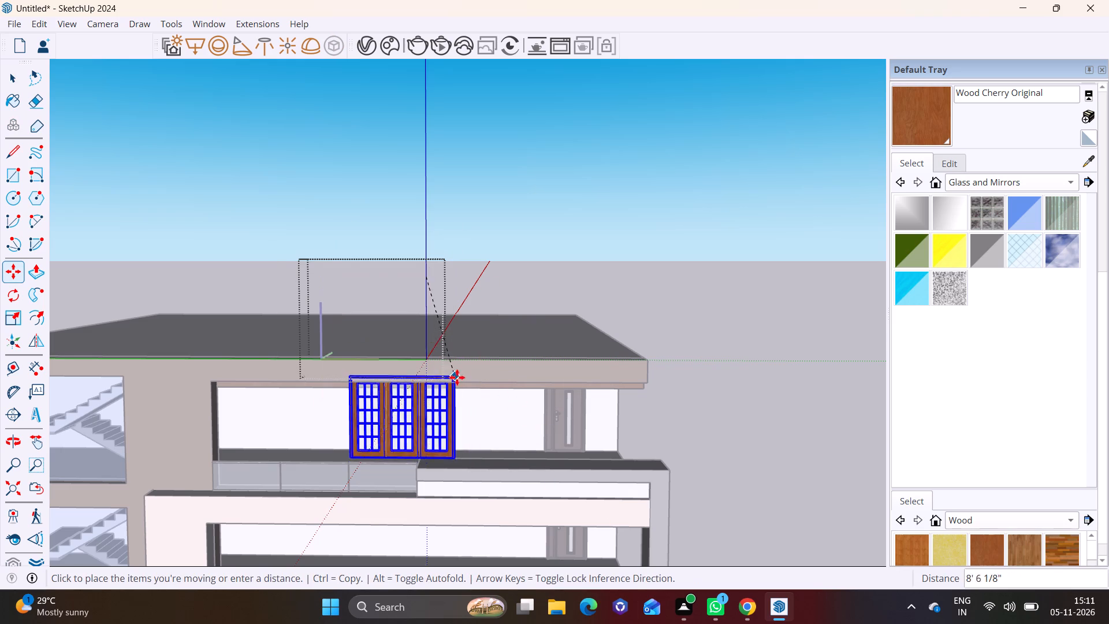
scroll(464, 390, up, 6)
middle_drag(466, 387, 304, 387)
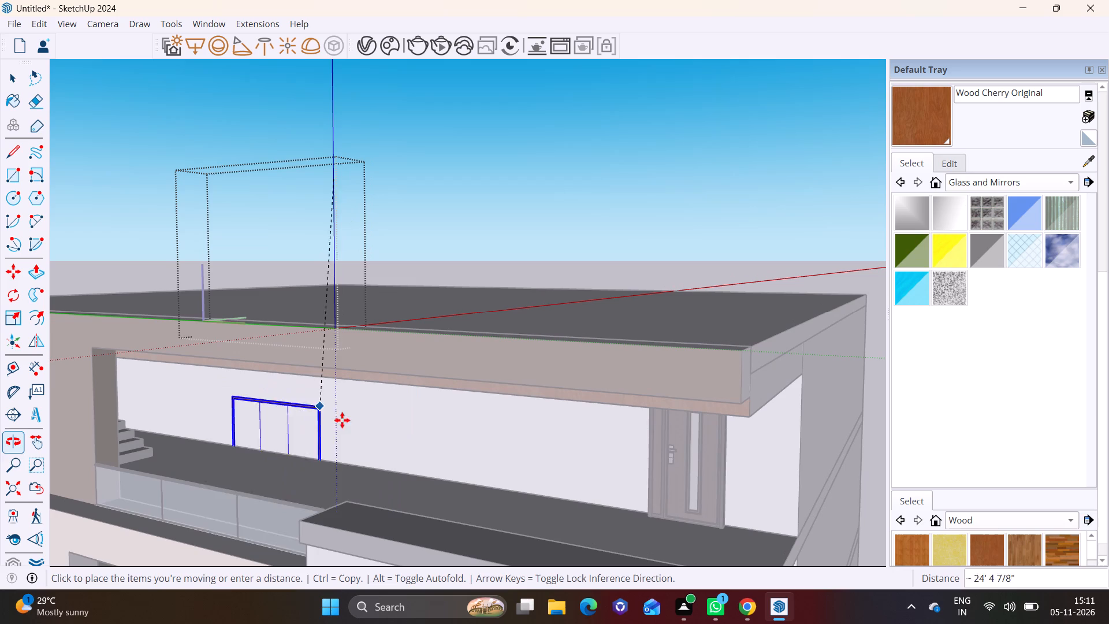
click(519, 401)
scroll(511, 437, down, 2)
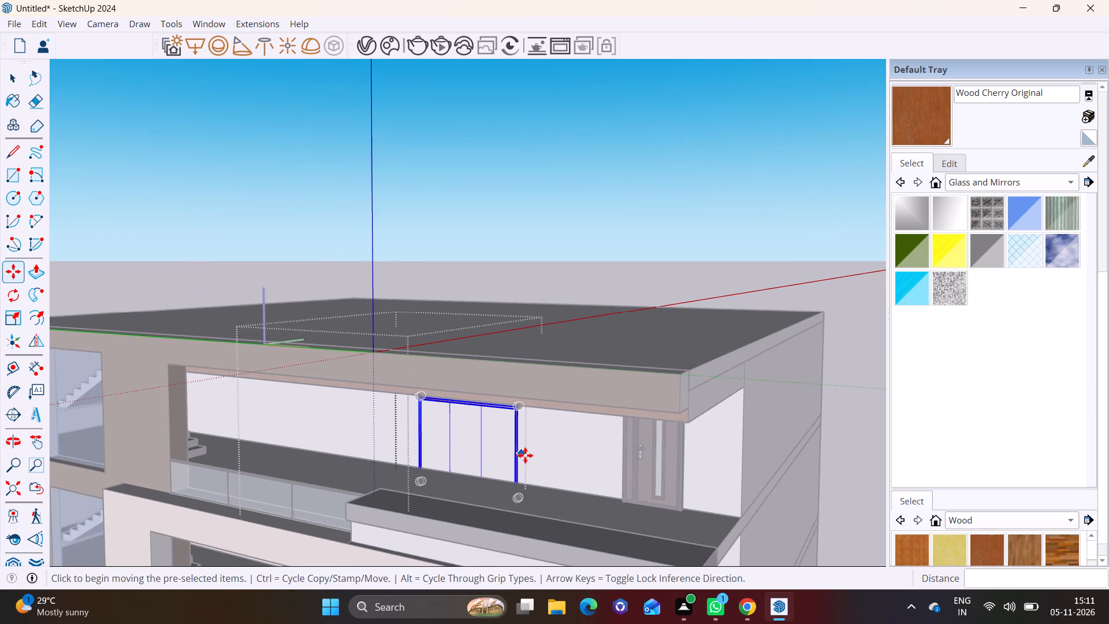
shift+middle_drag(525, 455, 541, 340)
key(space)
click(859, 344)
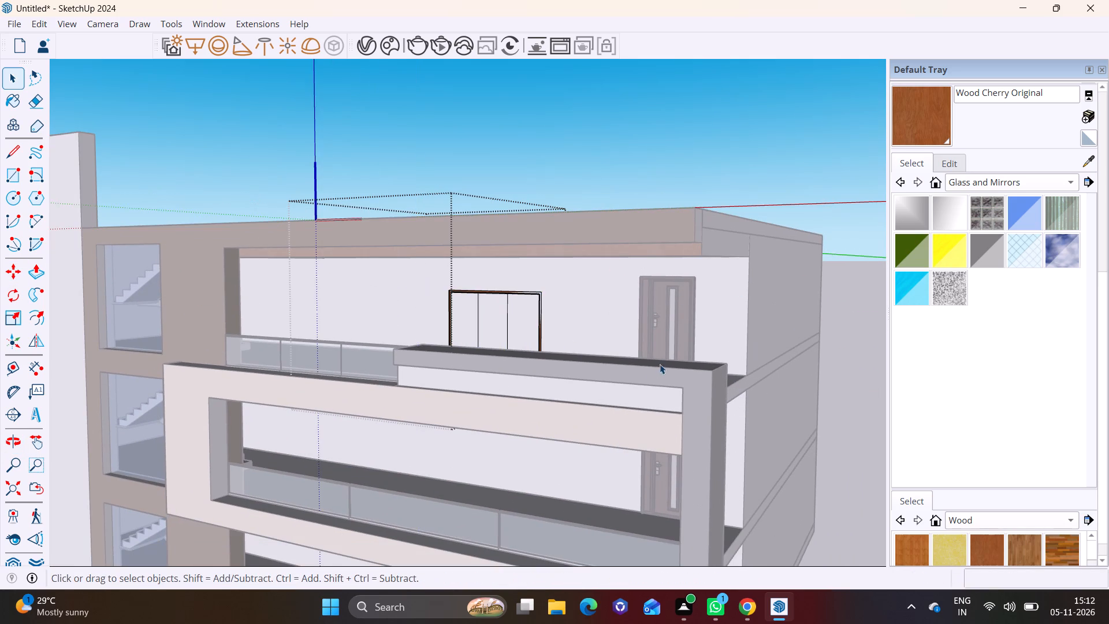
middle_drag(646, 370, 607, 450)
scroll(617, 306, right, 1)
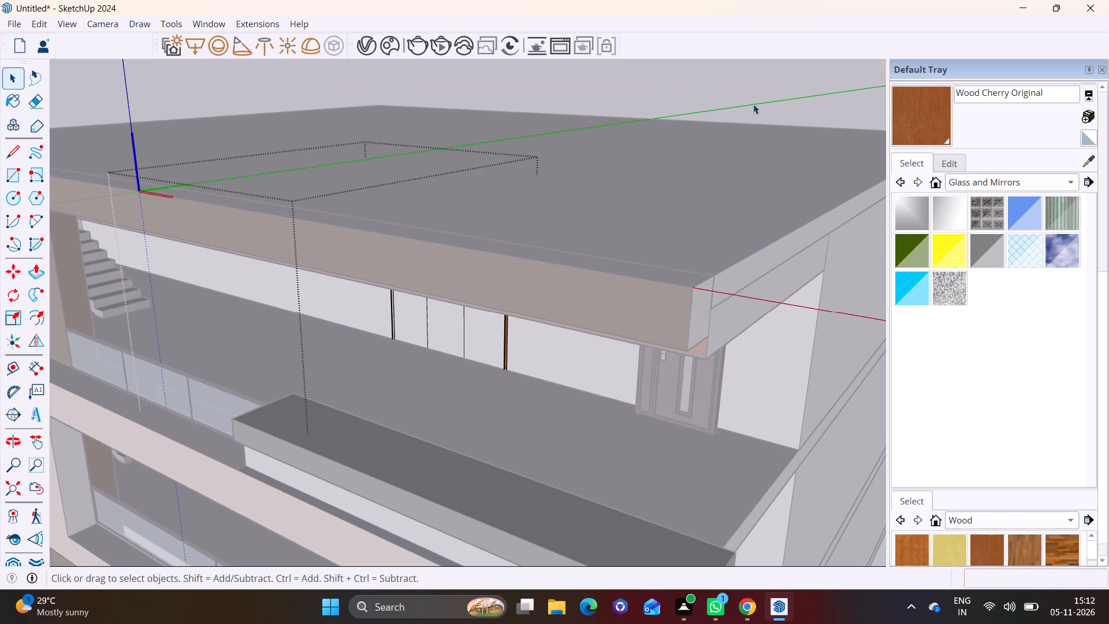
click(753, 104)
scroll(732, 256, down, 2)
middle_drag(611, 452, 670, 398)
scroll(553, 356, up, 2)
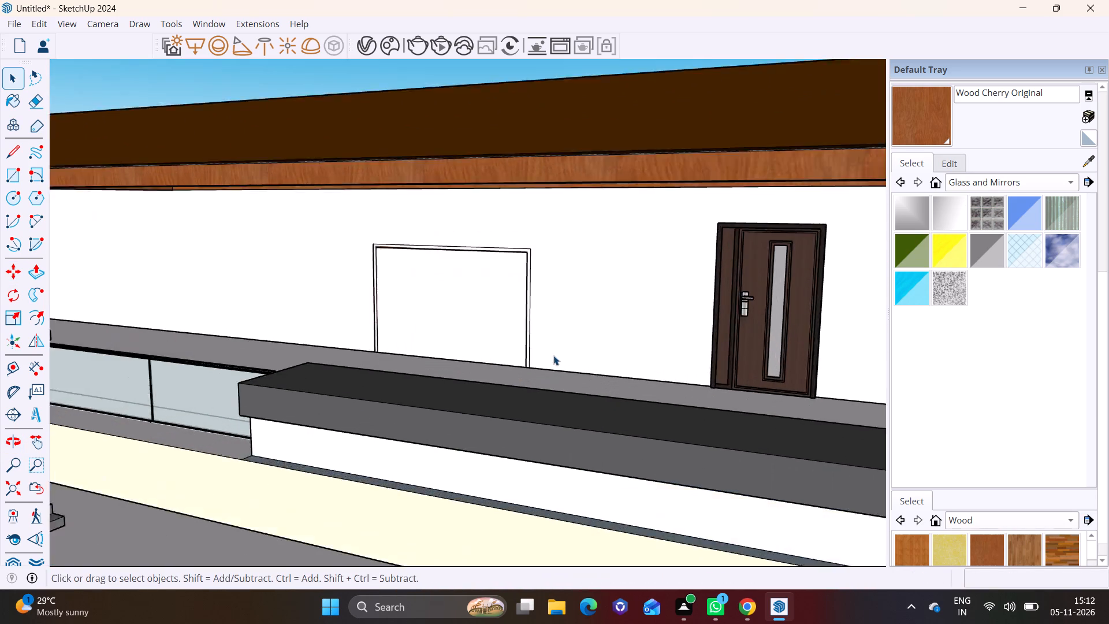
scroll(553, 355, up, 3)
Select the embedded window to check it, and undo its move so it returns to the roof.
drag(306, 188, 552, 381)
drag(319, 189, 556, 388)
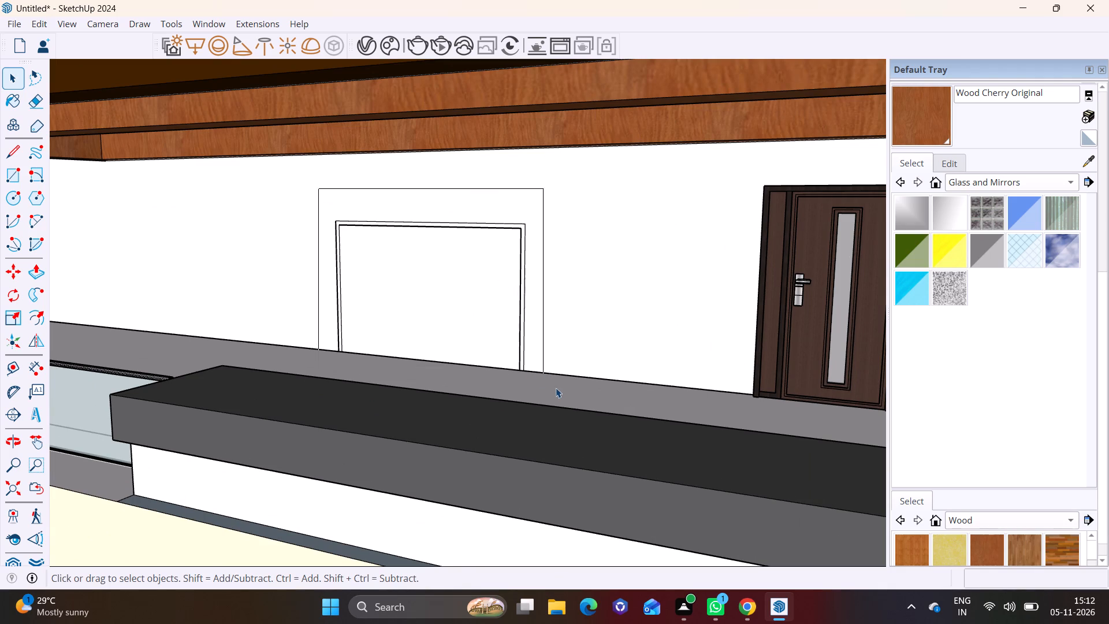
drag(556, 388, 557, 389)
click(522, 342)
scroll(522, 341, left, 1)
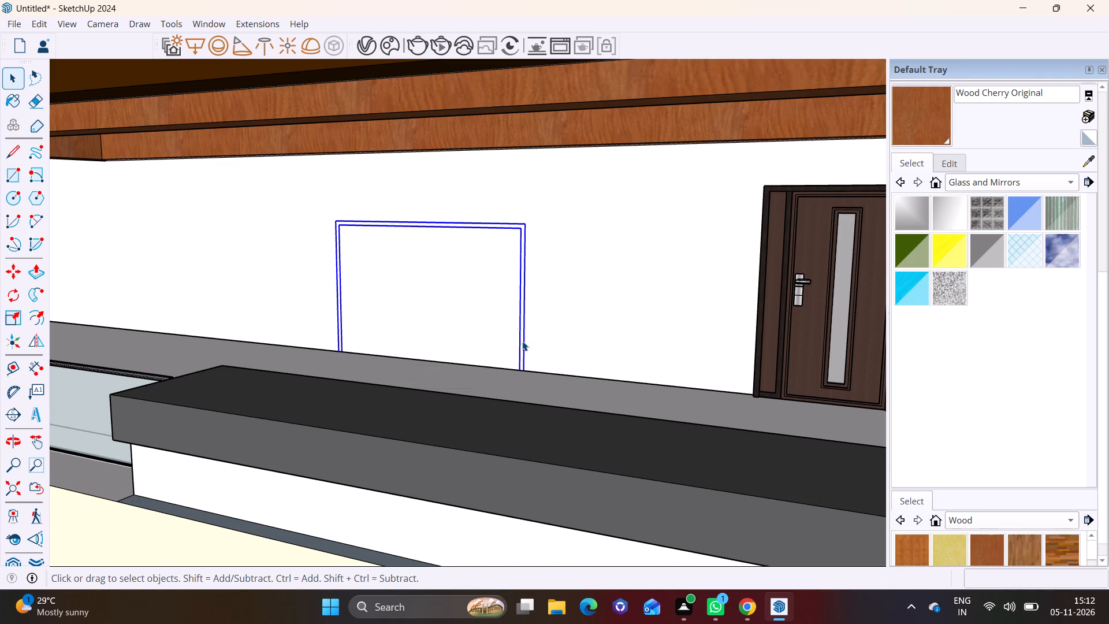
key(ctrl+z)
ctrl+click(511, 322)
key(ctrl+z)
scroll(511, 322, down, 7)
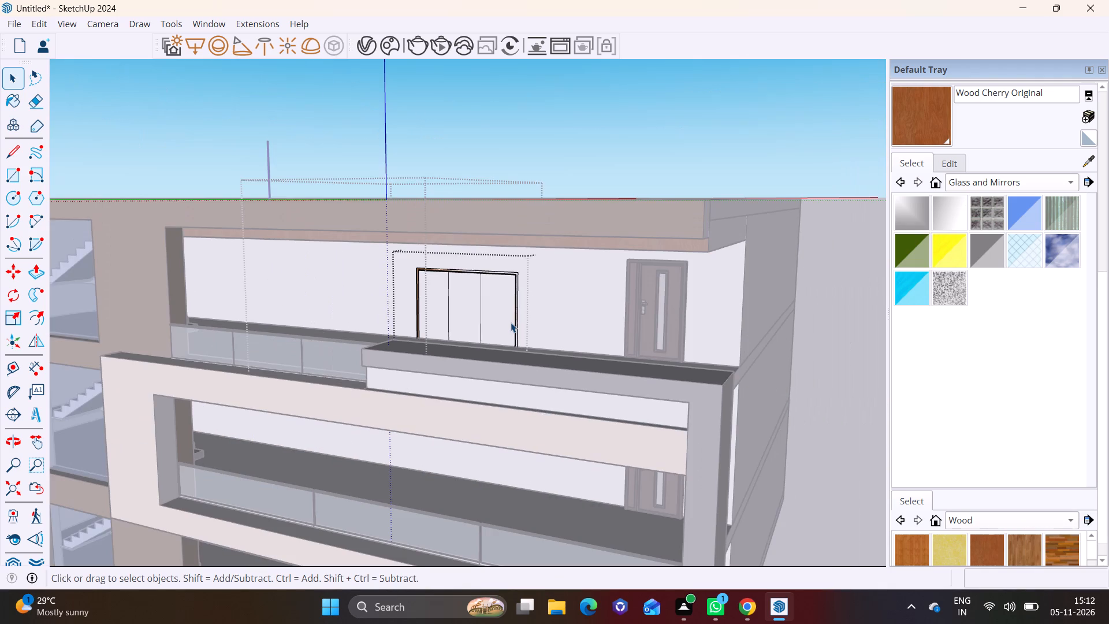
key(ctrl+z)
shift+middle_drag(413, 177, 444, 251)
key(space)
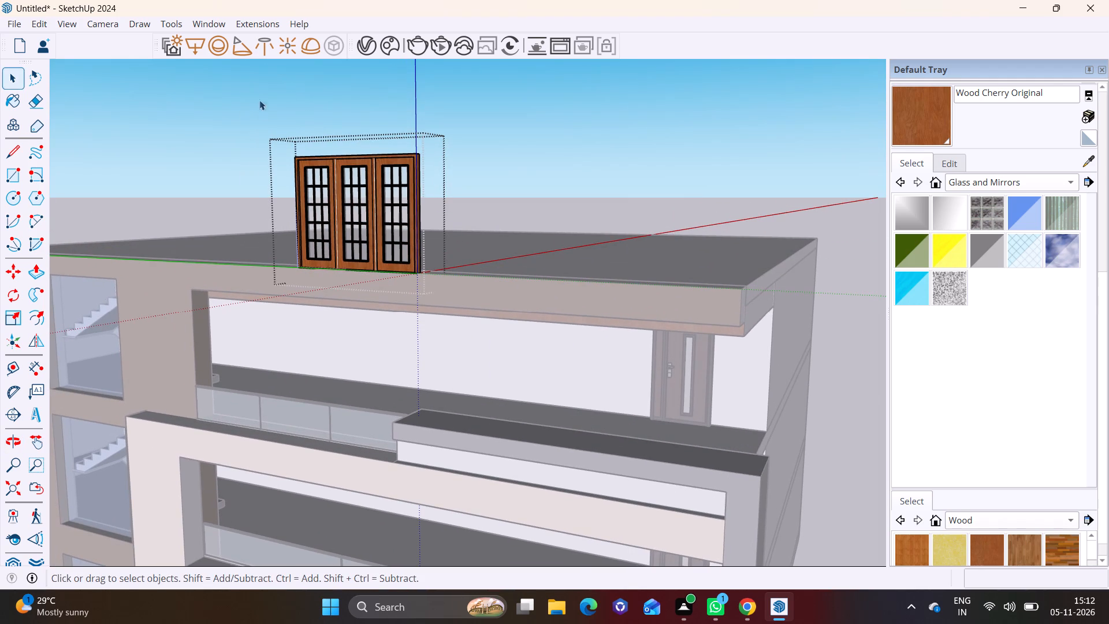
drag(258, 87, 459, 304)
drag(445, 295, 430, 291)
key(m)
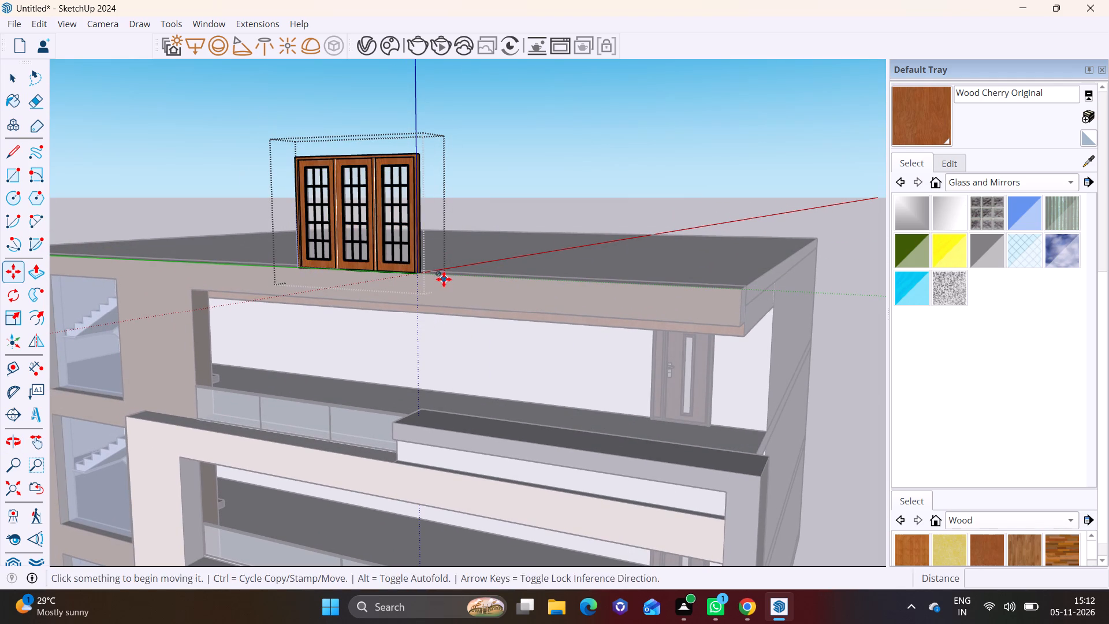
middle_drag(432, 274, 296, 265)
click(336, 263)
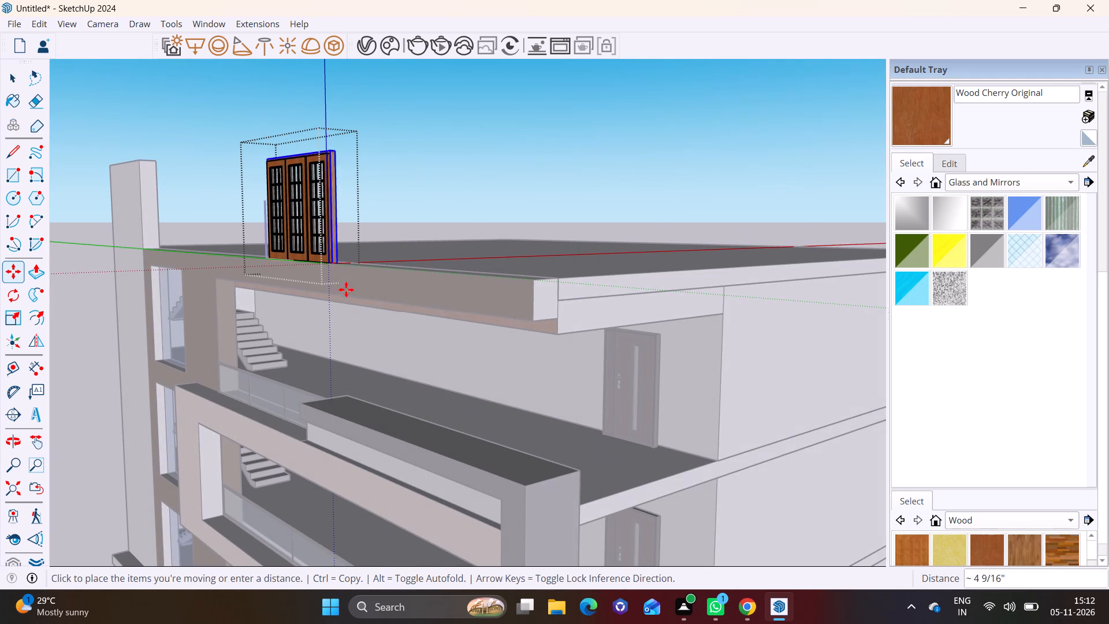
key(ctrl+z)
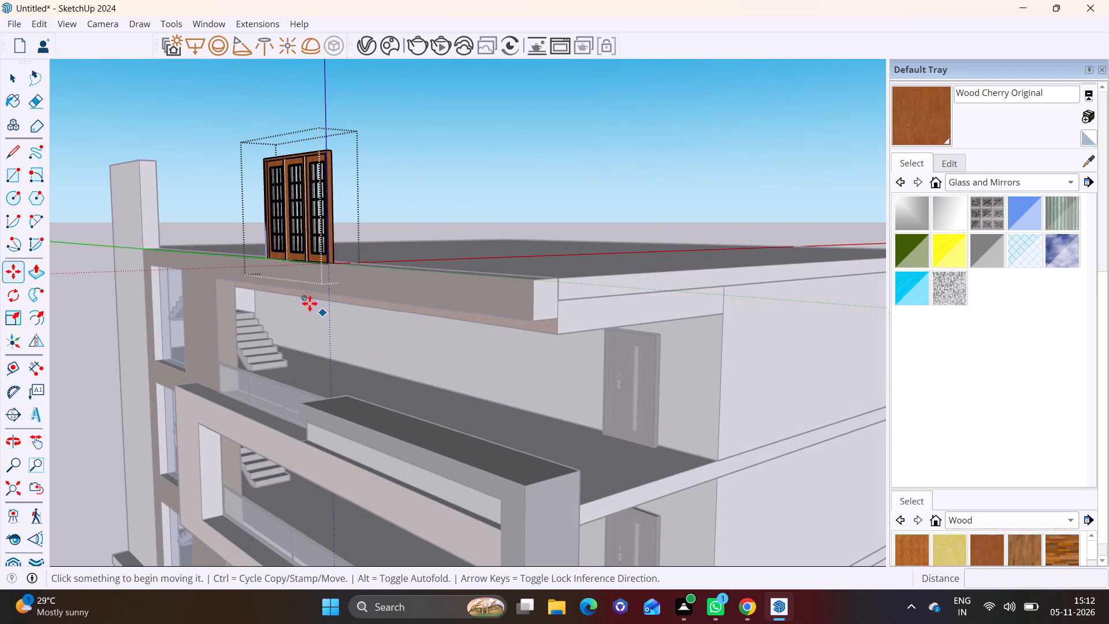
Move all parts of the three-panel window from the roof down beside the door on the top floor's back wall.
key(space)
drag(244, 123, 384, 331)
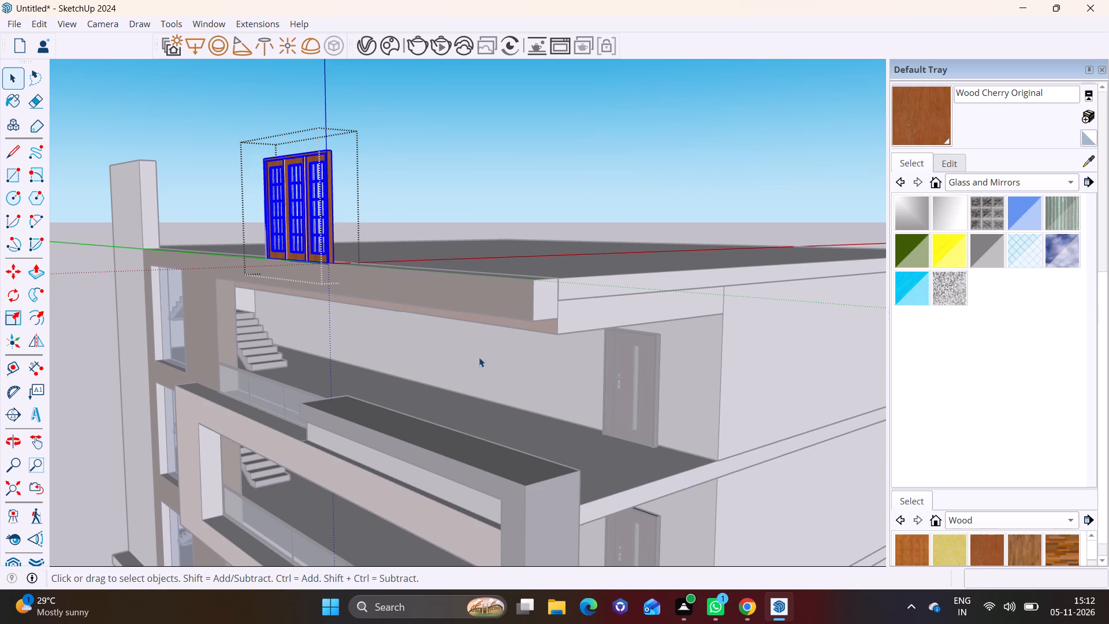
key(m)
click(334, 257)
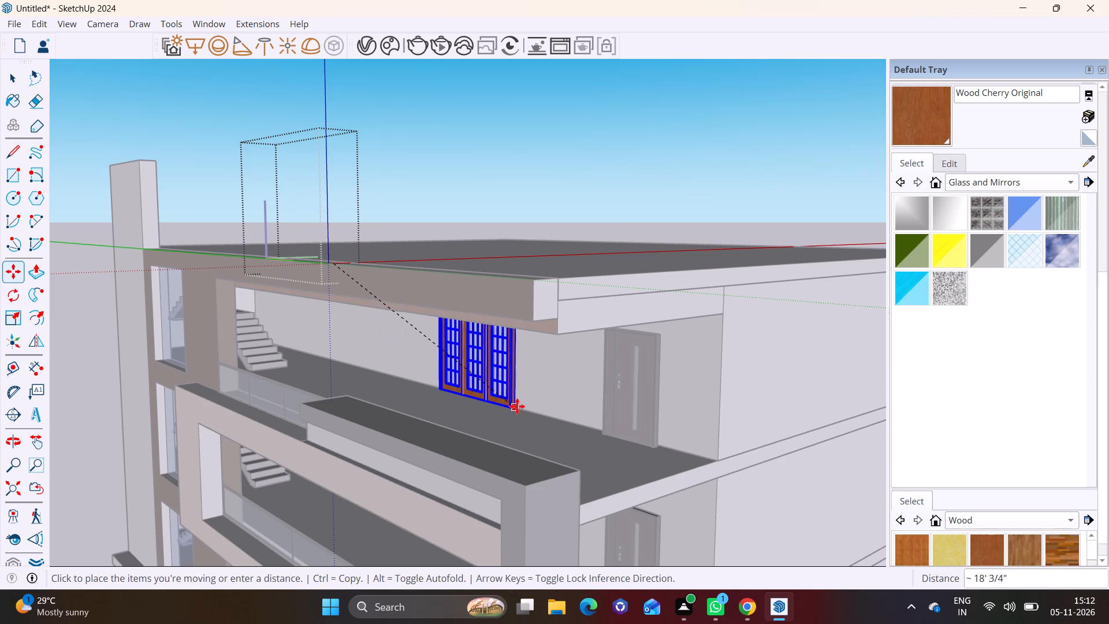
click(517, 406)
Reposition the window so its base meets the floor line of the top floor's back wall, and close the component.
middle_drag(517, 406, 395, 409)
scroll(420, 404, up, 2)
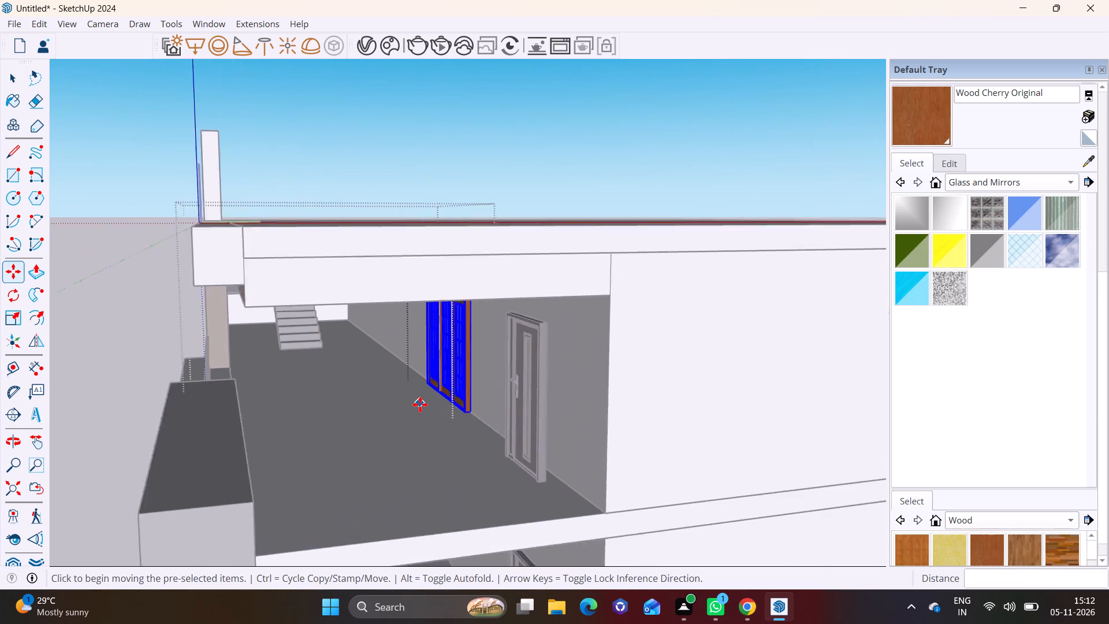
scroll(420, 404, up, 4)
click(497, 421)
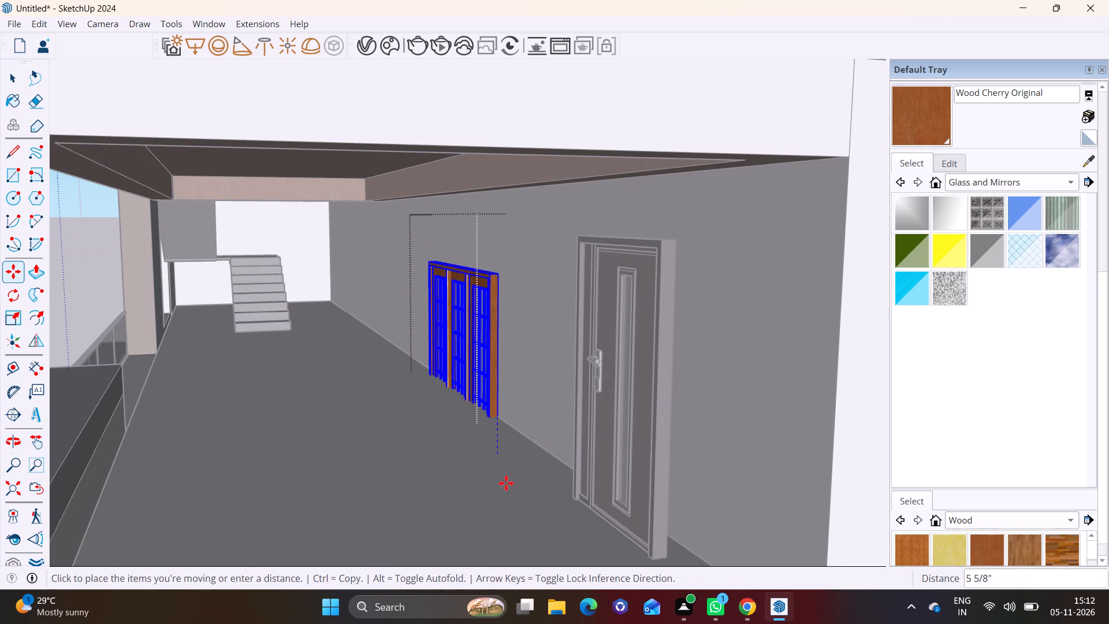
middle_drag(507, 483, 504, 422)
middle_drag(489, 380, 489, 447)
middle_drag(488, 442, 518, 396)
click(530, 413)
key(space)
click(481, 464)
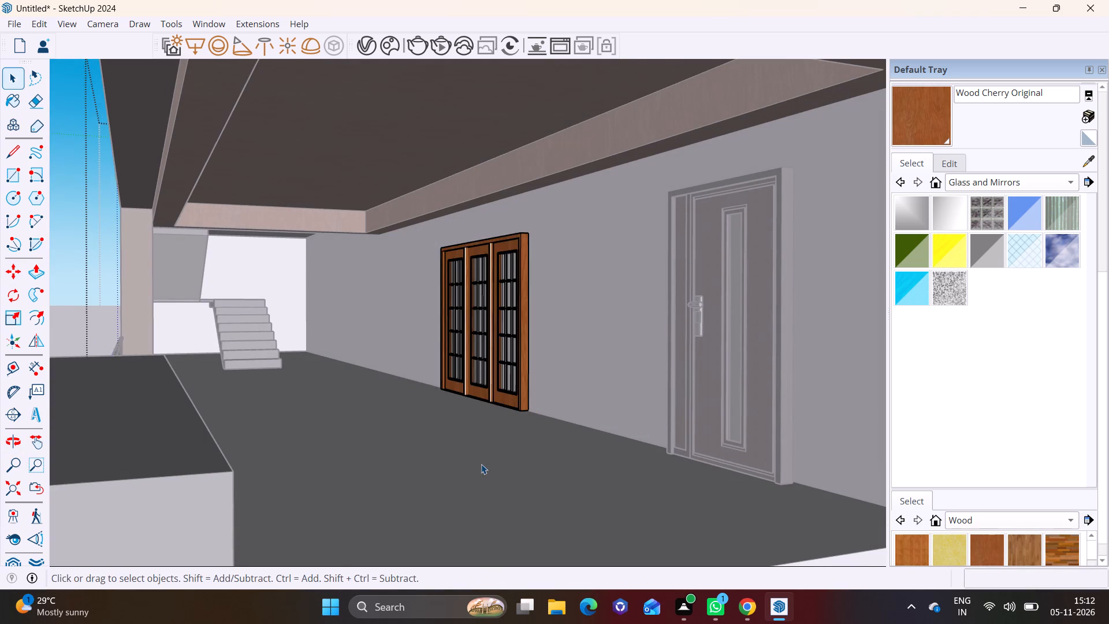
scroll(481, 464, down, 2)
middle_drag(690, 444, 540, 467)
scroll(658, 445, down, 1)
click(505, 434)
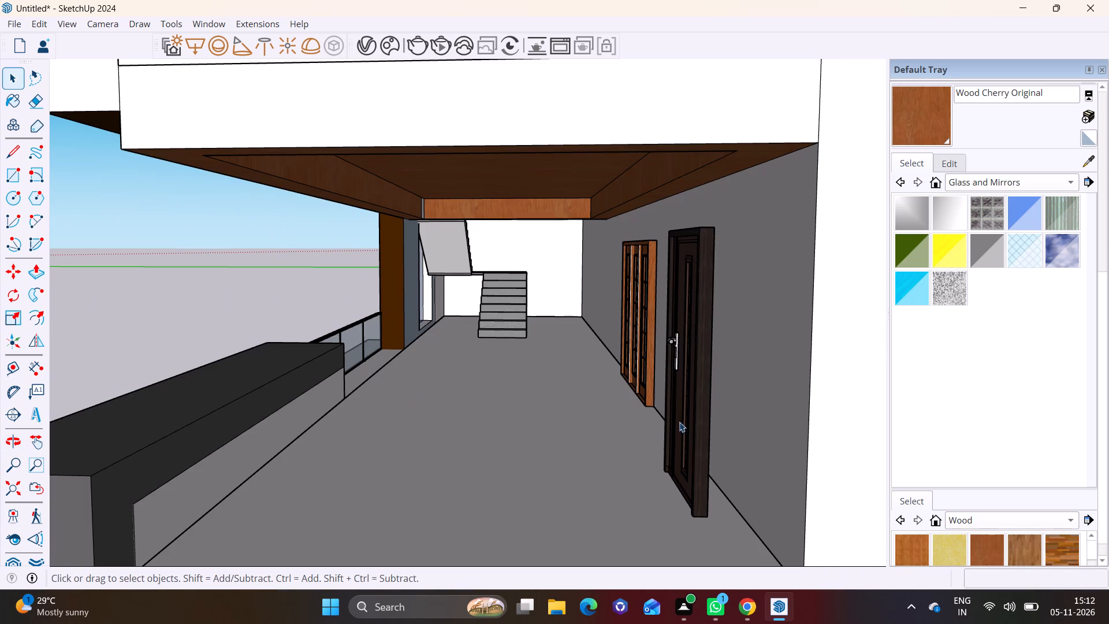
Move the top floor's door about 10" back into the wall so it protrudes less.
scroll(679, 422, down, 1)
click(689, 409)
key(m)
click(714, 518)
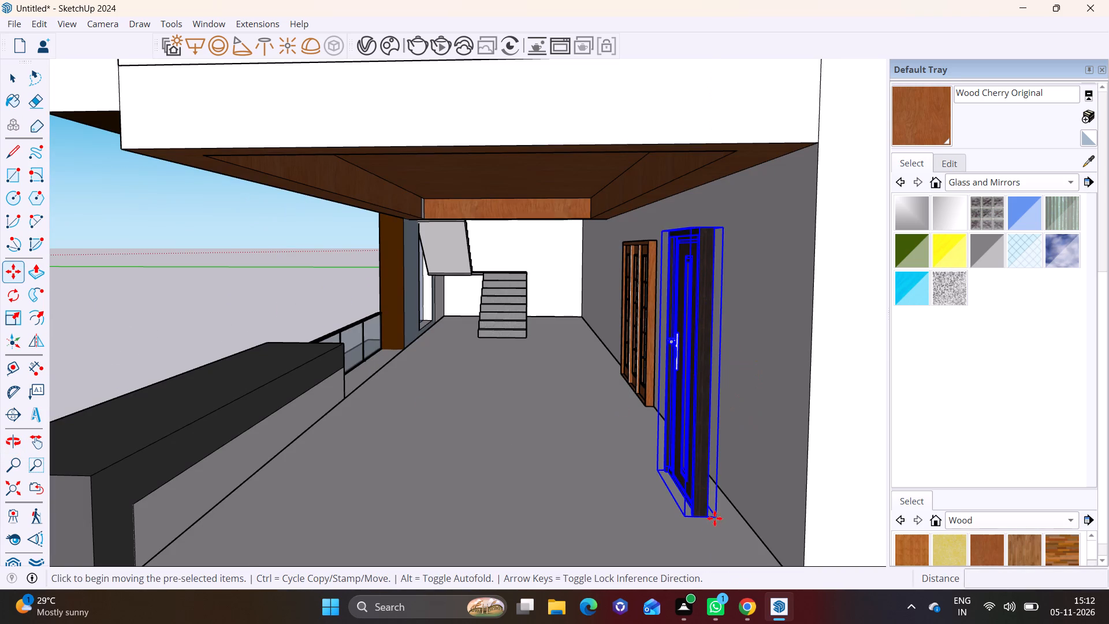
click(745, 521)
key(space)
click(596, 484)
Examine the placement of the window and door on the top floor from the front of the building.
scroll(589, 466, down, 4)
middle_drag(505, 447, 963, 432)
scroll(699, 402, down, 4)
middle_drag(710, 399, 747, 399)
scroll(691, 387, up, 4)
shift+middle_drag(693, 384, 557, 387)
middle_drag(572, 363, 568, 398)
scroll(511, 384, up, 4)
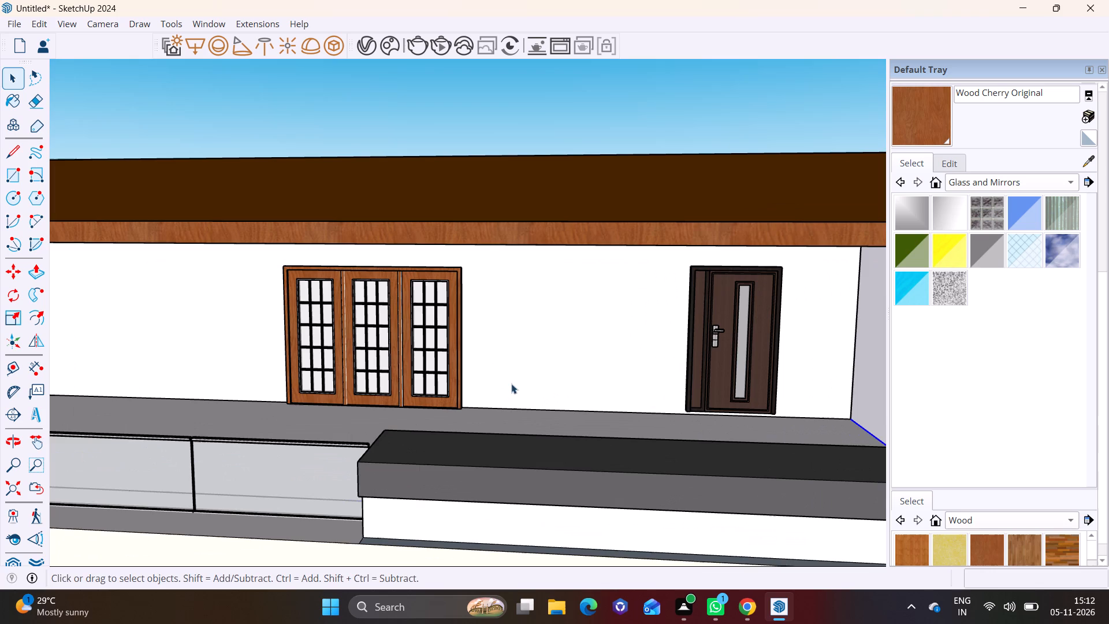
middle_drag(475, 377, 476, 368)
scroll(352, 333, up, 3)
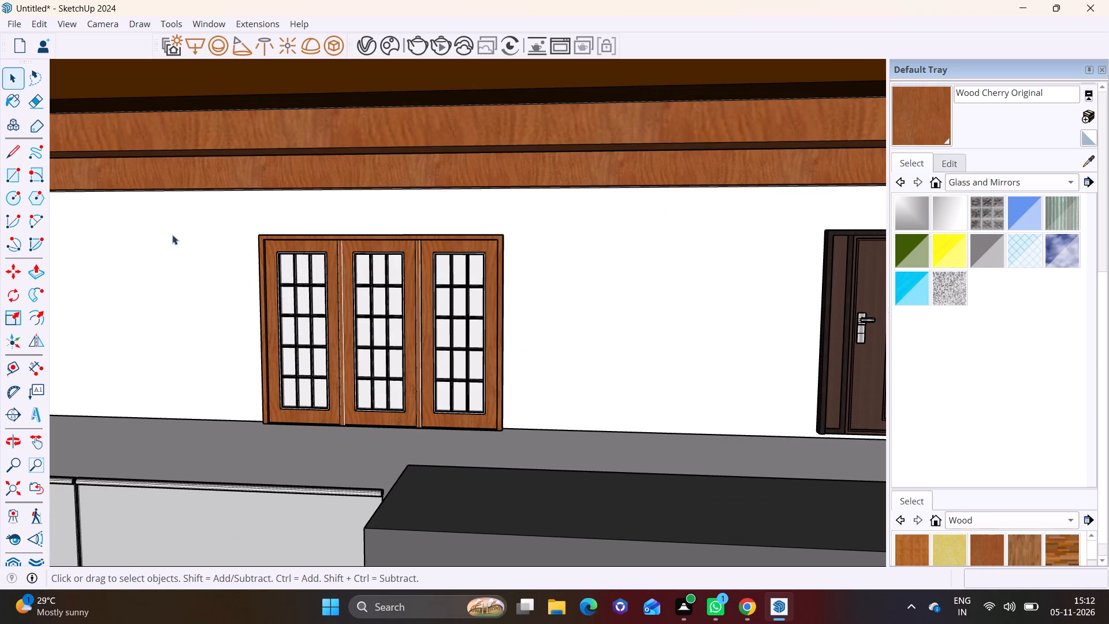
Move the three-panel window about 4' 9 1/2" along the top floor's back wall toward the door.
click(194, 215)
drag(217, 217, 533, 428)
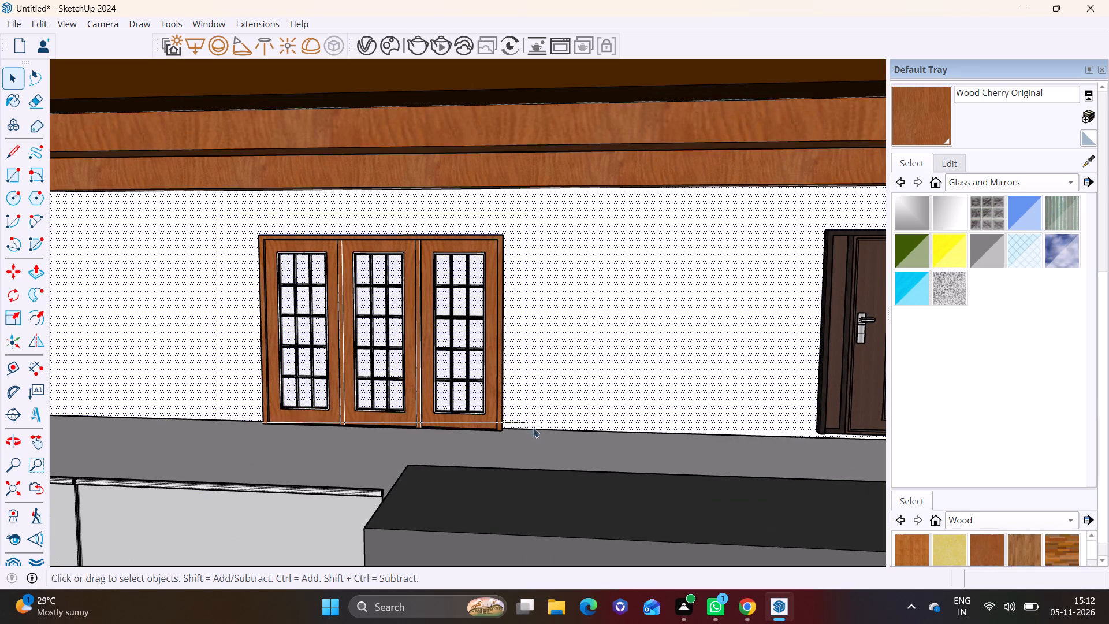
drag(533, 428, 547, 440)
key(m)
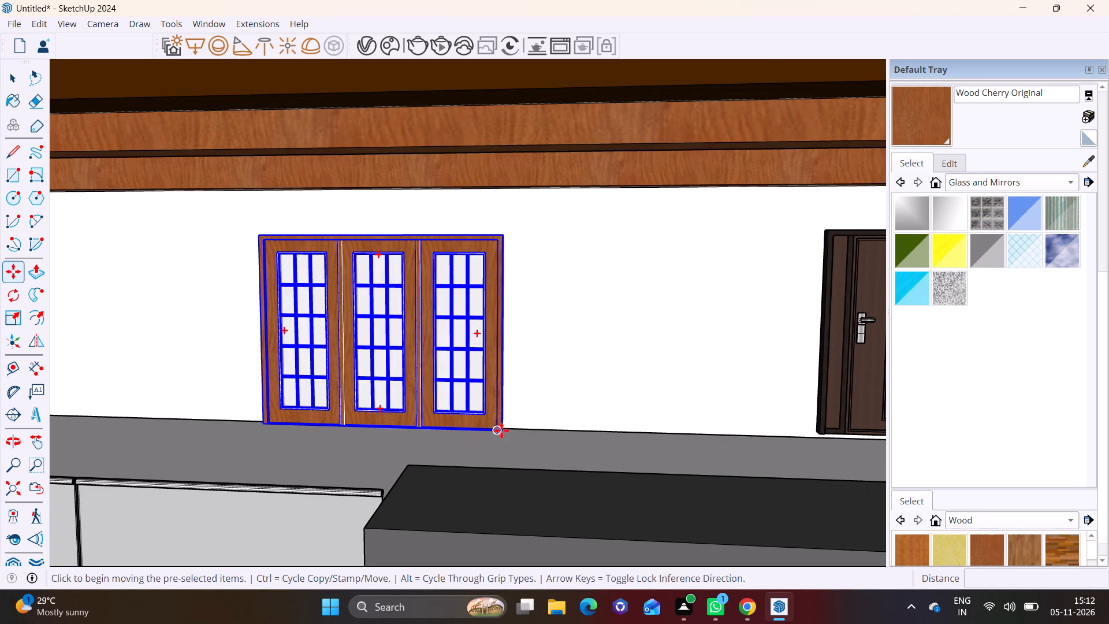
click(504, 430)
click(641, 428)
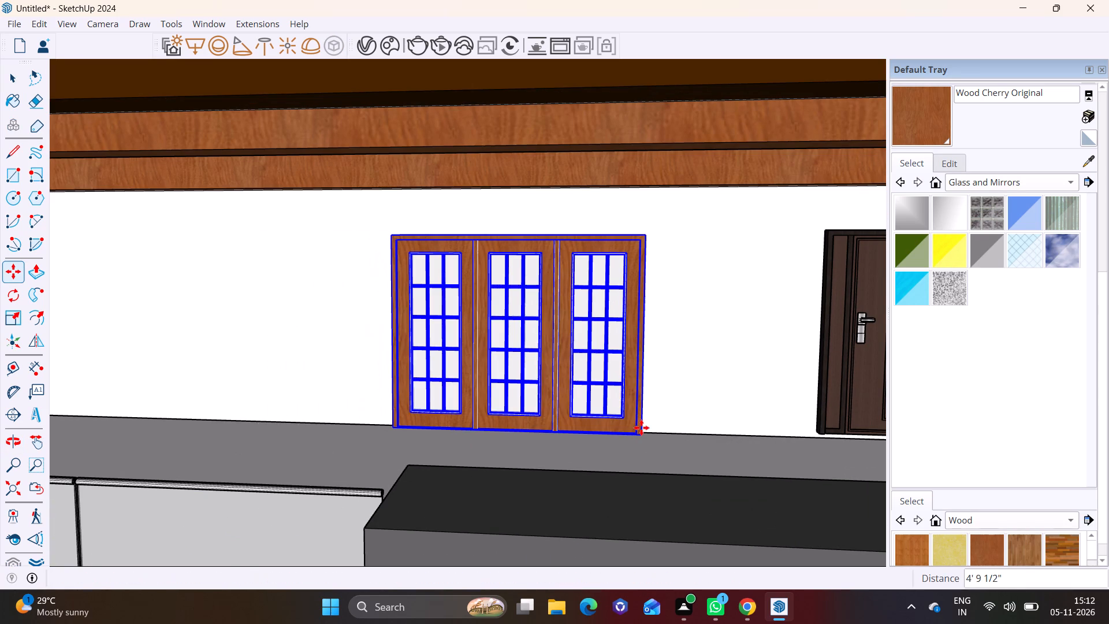
key(space)
Copy the three-panel window 11' straight down onto the back wall of the floor below.
key(m)
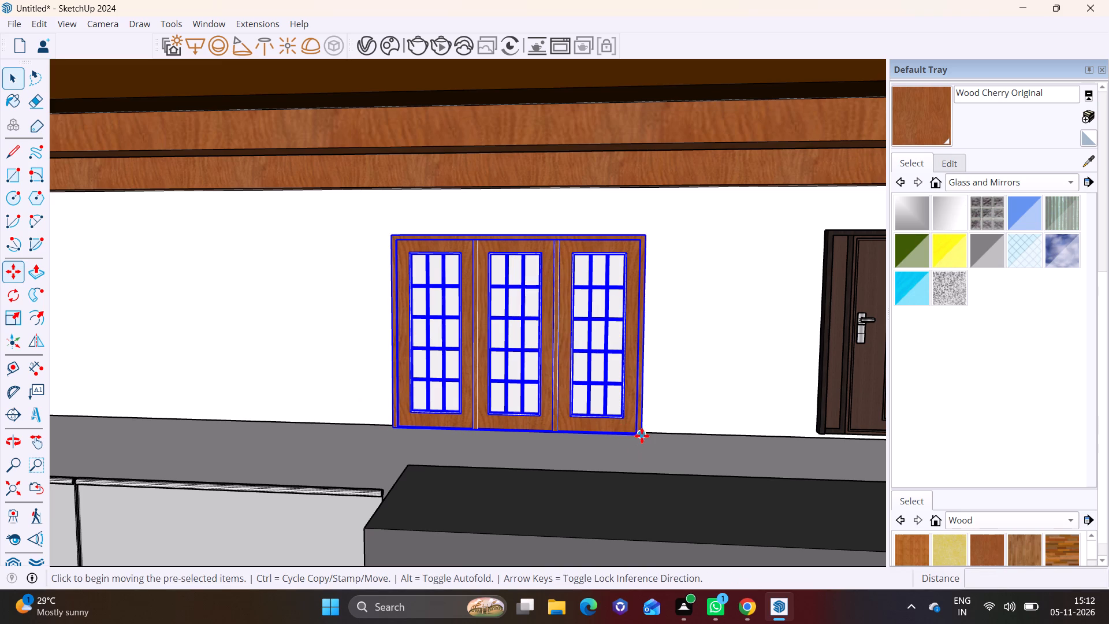
click(642, 436)
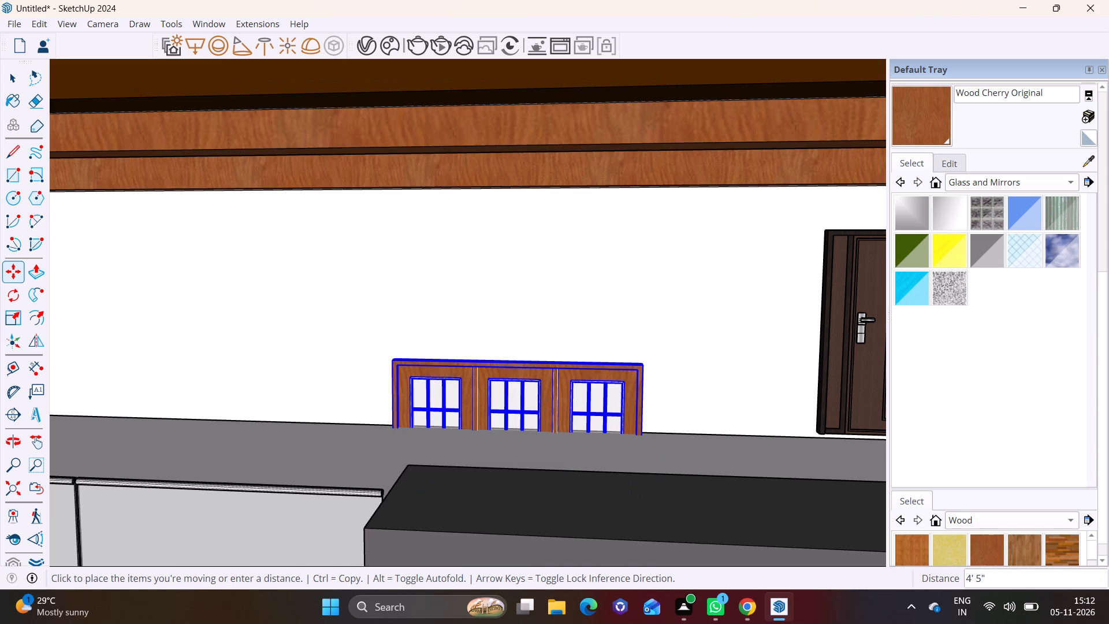
scroll(643, 444, down, 7)
shift+middle_drag(638, 507, 636, 362)
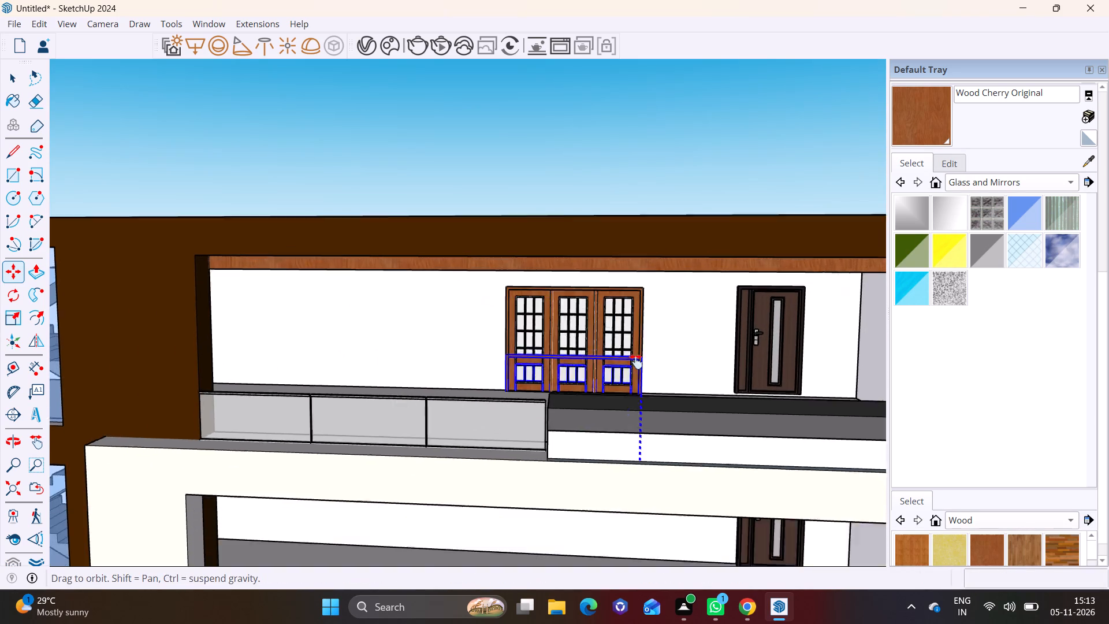
shift+middle_drag(636, 362, 639, 215)
middle_drag(672, 406, 471, 411)
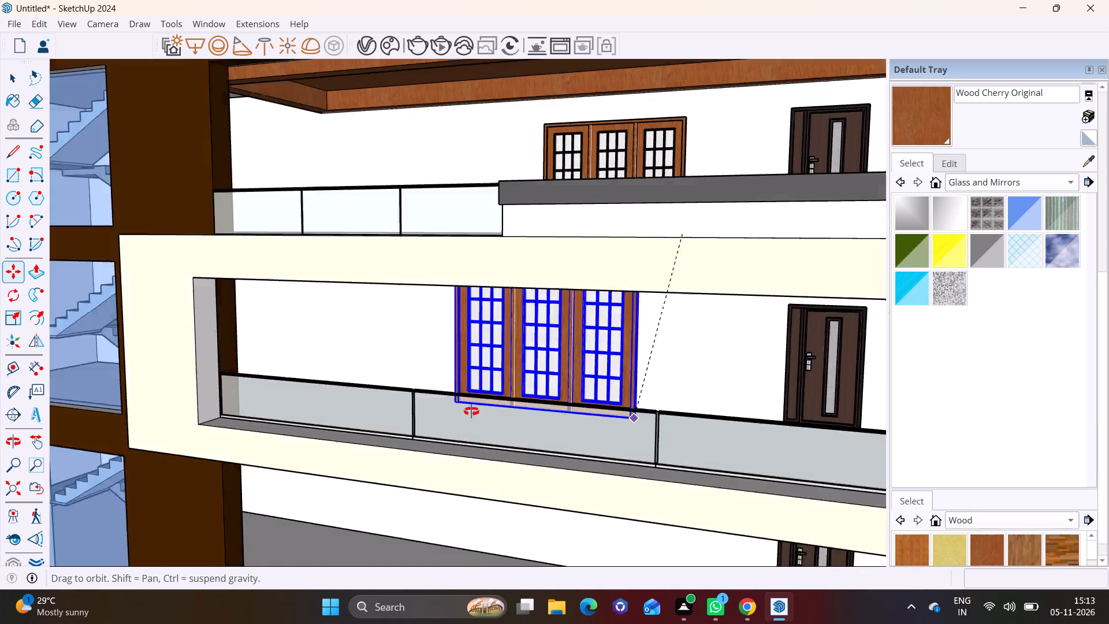
middle_drag(471, 411, 245, 397)
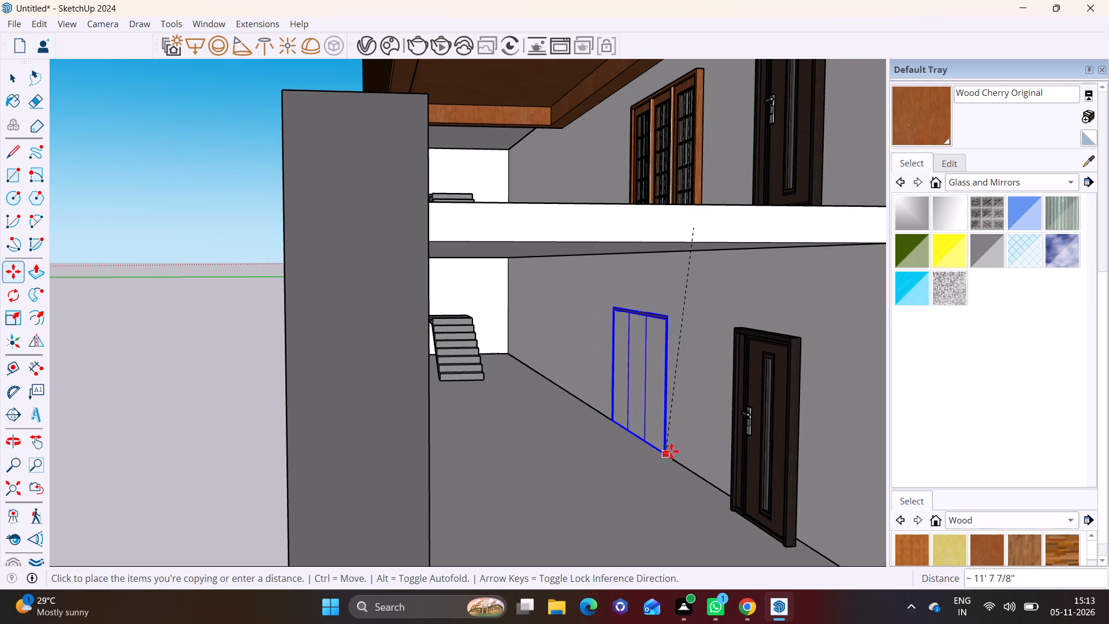
click(684, 471)
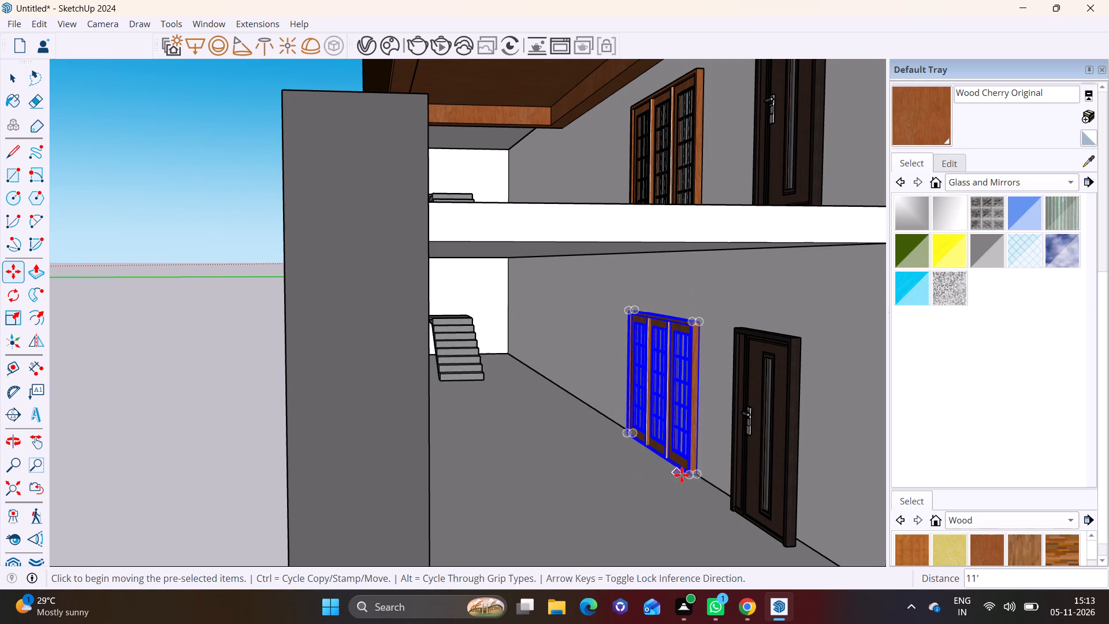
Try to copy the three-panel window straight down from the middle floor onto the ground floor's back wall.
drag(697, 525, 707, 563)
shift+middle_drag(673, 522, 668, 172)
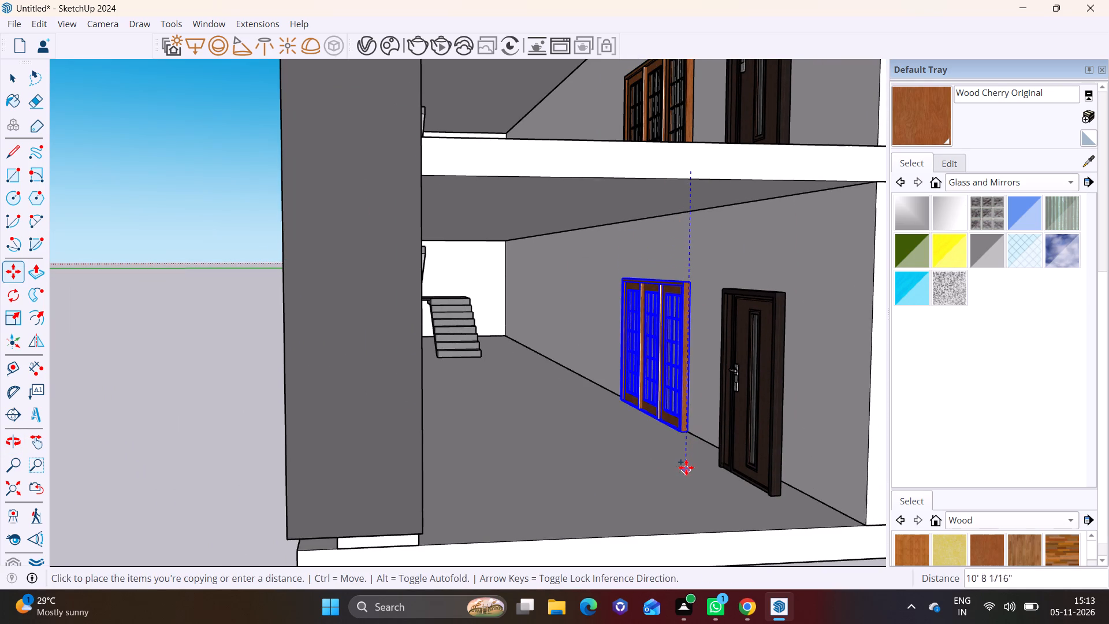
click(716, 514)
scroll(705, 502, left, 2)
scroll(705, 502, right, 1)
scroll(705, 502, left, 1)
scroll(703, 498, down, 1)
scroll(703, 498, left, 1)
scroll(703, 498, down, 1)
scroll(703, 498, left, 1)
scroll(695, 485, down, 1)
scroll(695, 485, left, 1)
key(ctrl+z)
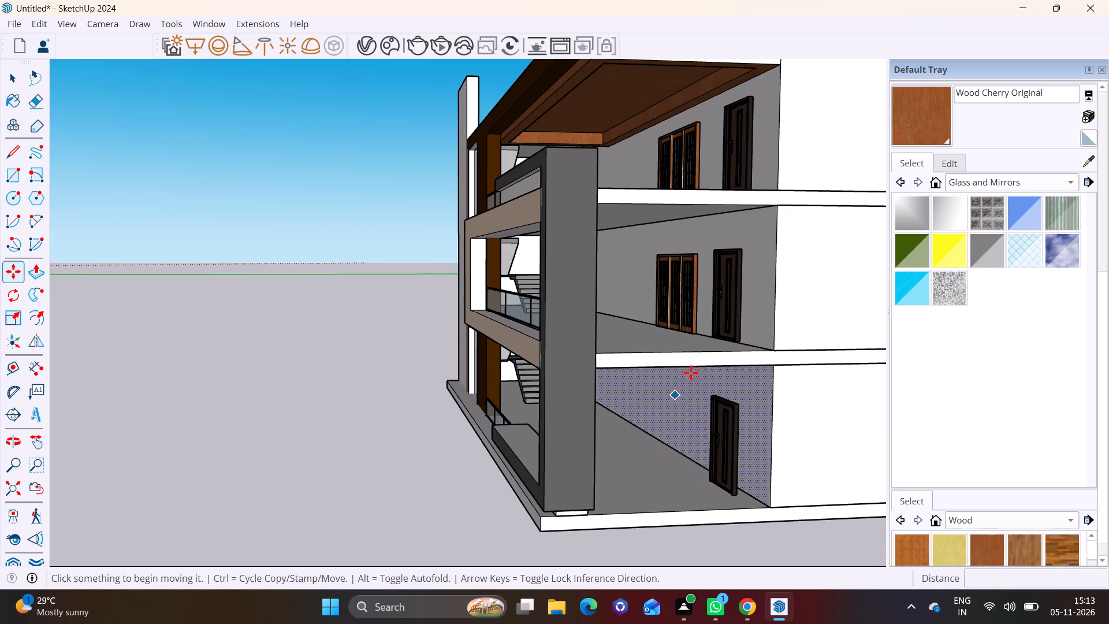
Copy the middle floor's three-panel window about 11' straight down onto the ground floor's back wall.
key(space)
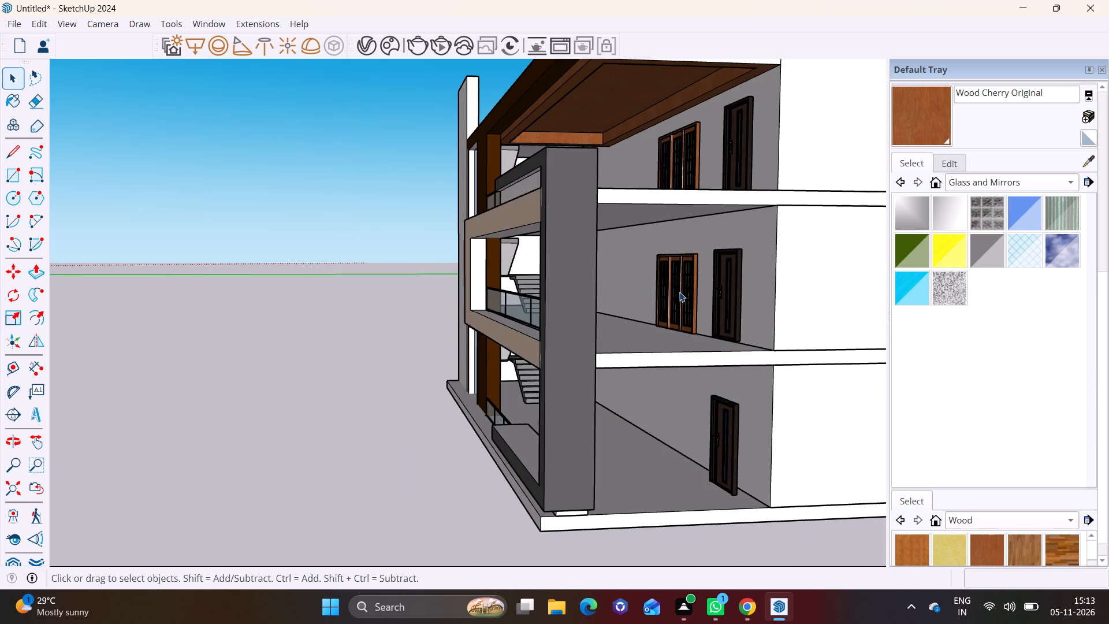
scroll(678, 292, up, 2)
drag(634, 221, 712, 354)
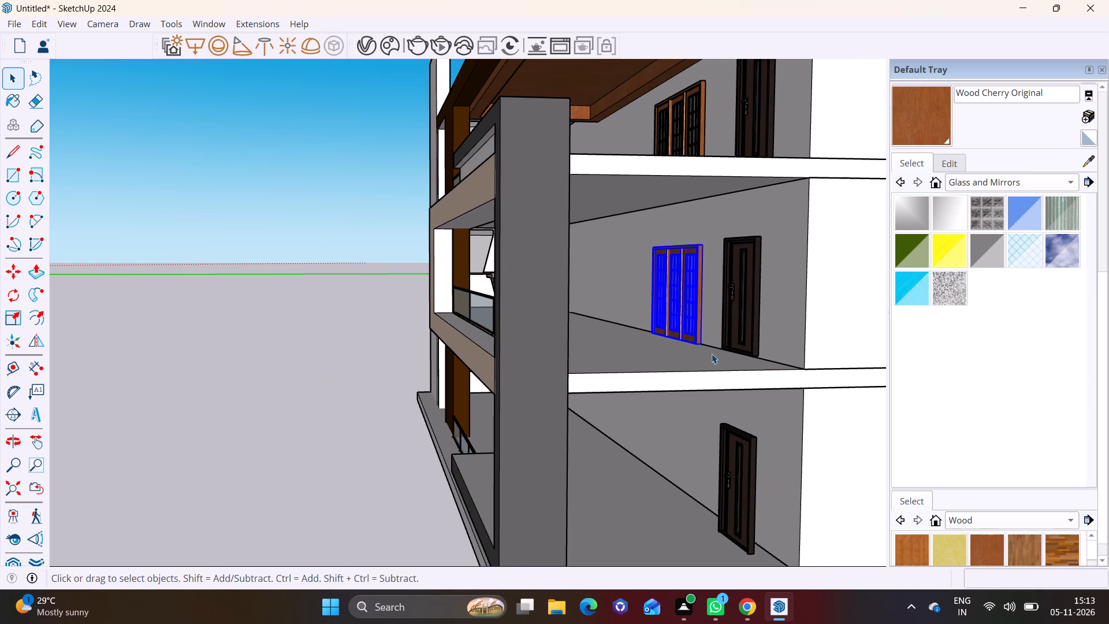
key(m)
click(702, 344)
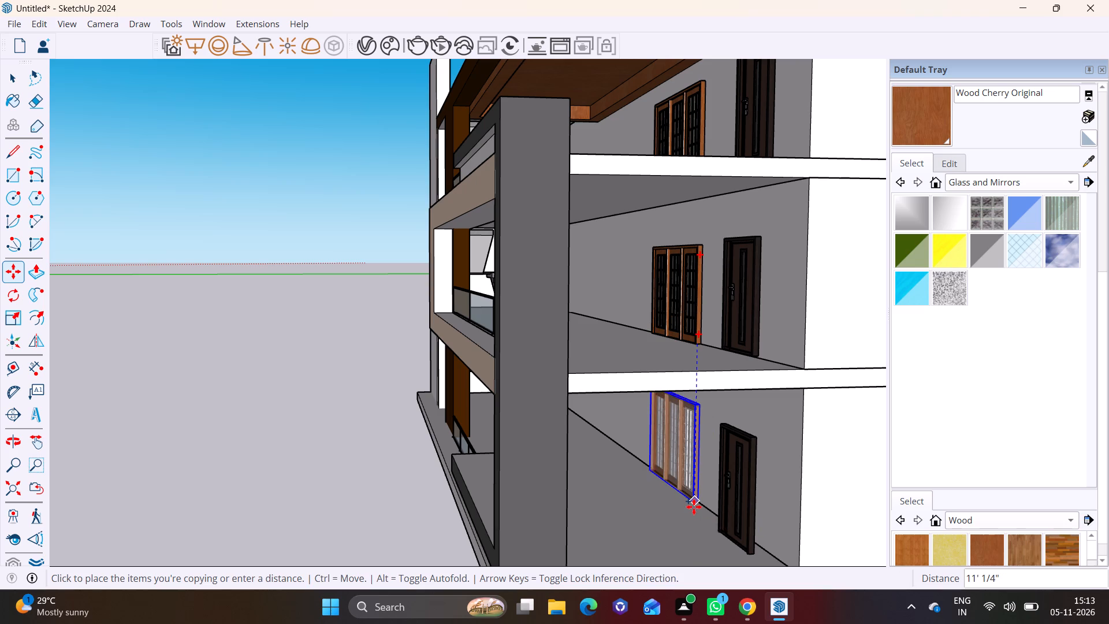
click(694, 507)
key(space)
click(294, 395)
Move the ground and middle floor doors together about 11" back into the wall so they protrude less.
scroll(294, 395, down, 2)
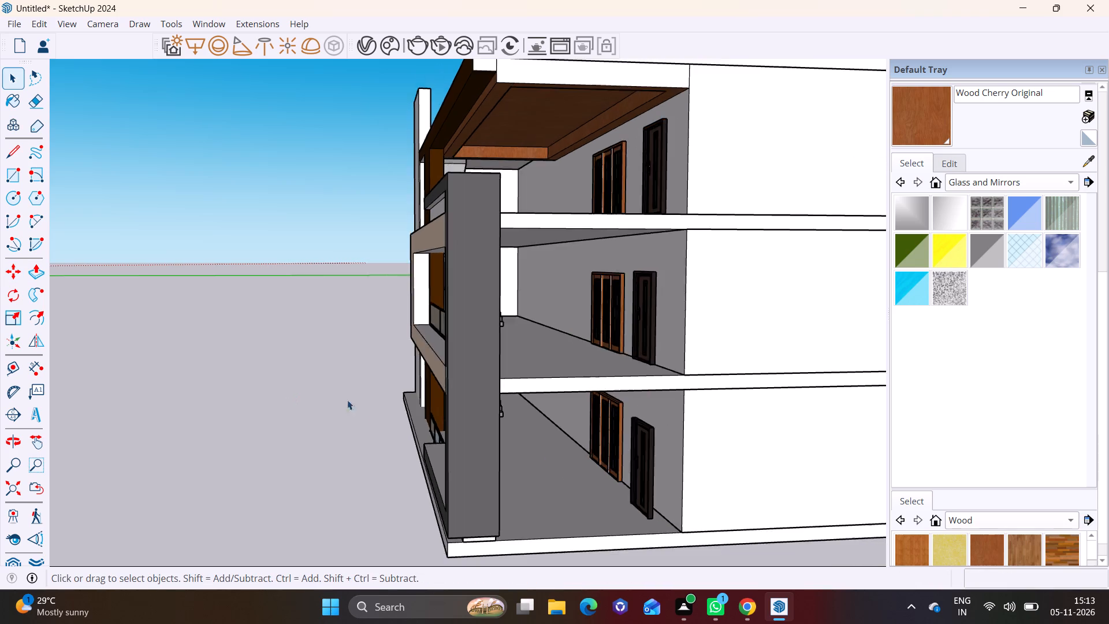
middle_drag(360, 396, 333, 377)
shift+middle_drag(483, 378, 413, 353)
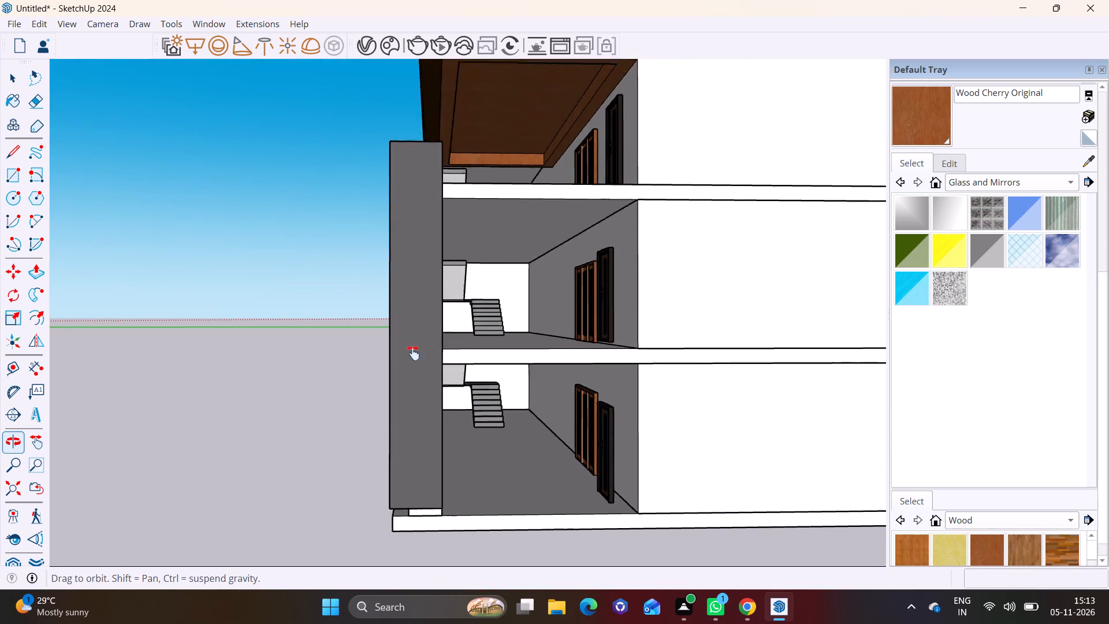
shift+middle_drag(413, 353, 378, 340)
scroll(445, 380, up, 2)
middle_drag(459, 411, 468, 439)
click(494, 445)
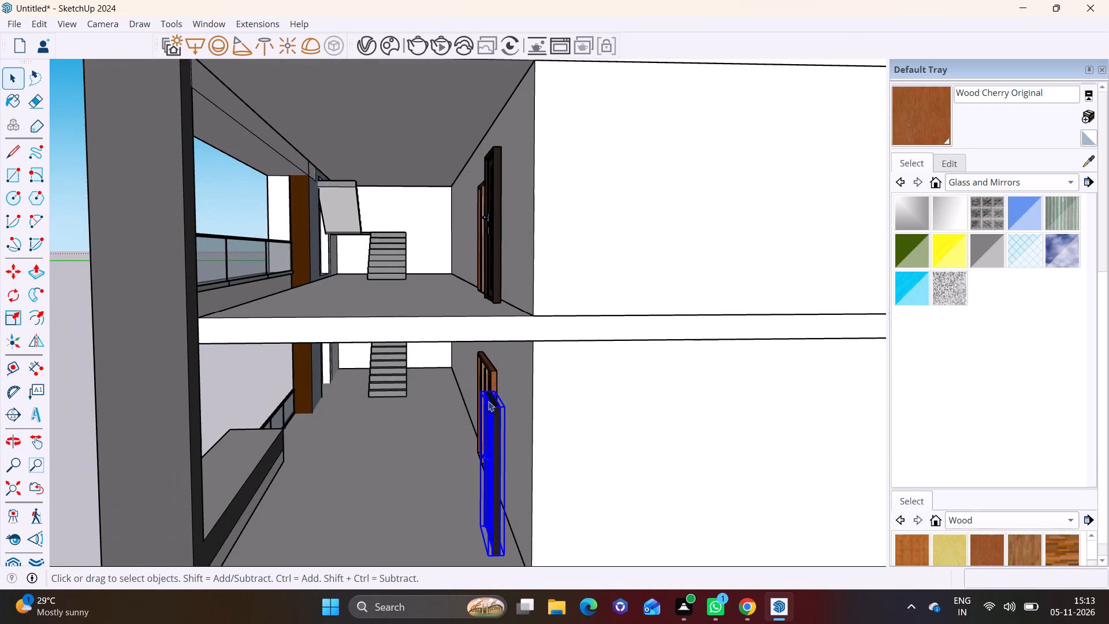
ctrl+click(499, 237)
key(m)
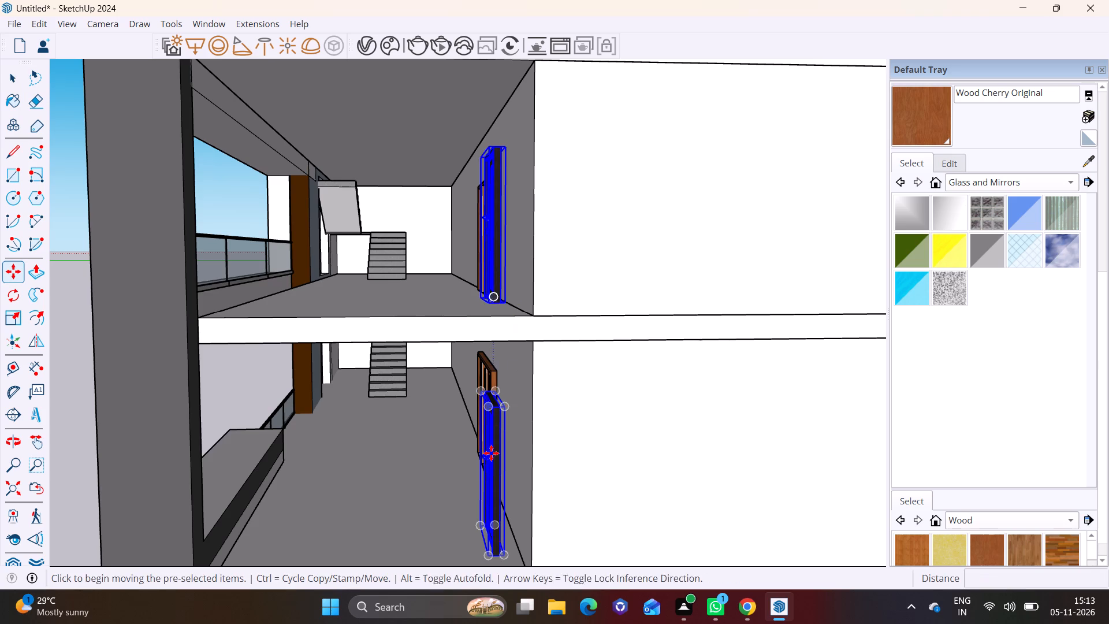
shift+middle_drag(314, 253, 337, 135)
shift+scroll(337, 135, up, 1)
scroll(334, 192, up, 2)
middle_drag(509, 299, 474, 289)
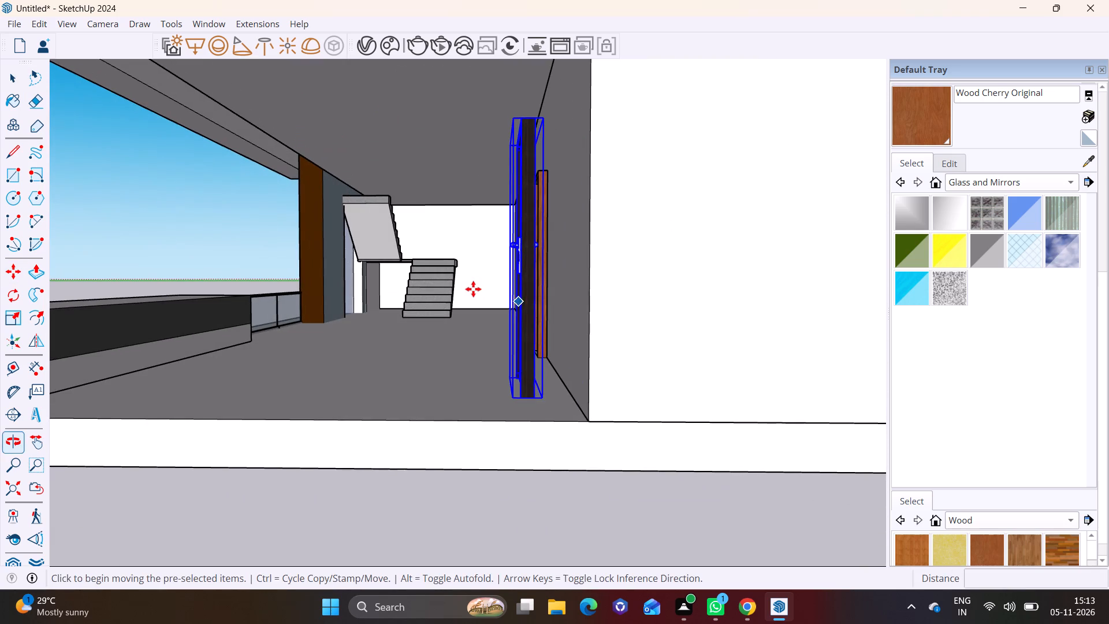
click(535, 401)
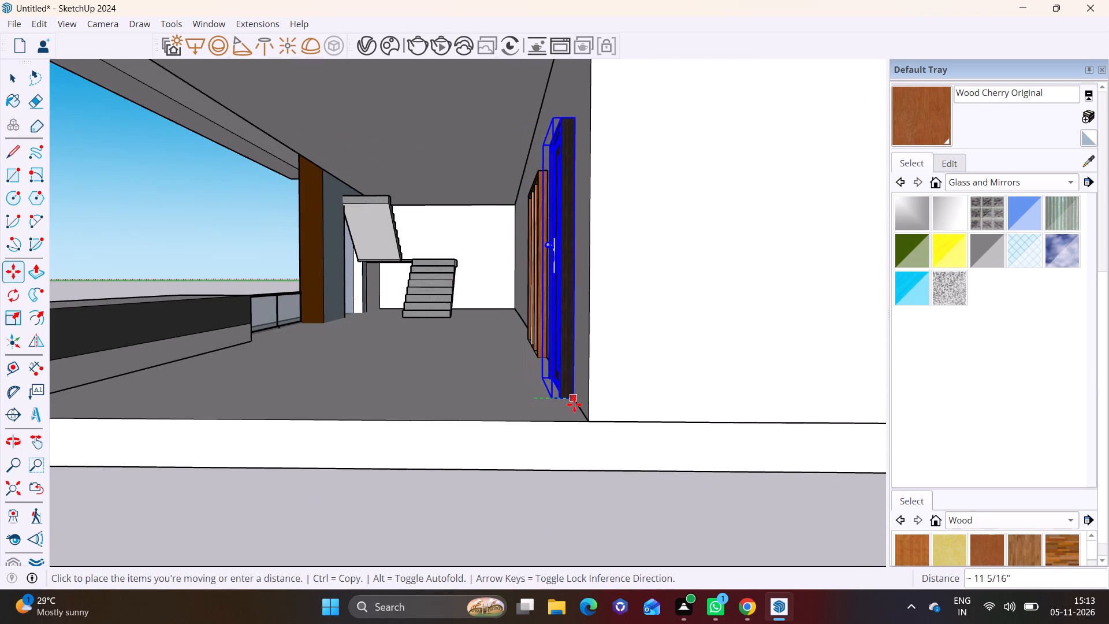
click(574, 404)
scroll(534, 396, down, 6)
key(space)
click(526, 481)
Examine the placement of the windows and doors on all floors from the front of the building.
scroll(529, 469, down, 2)
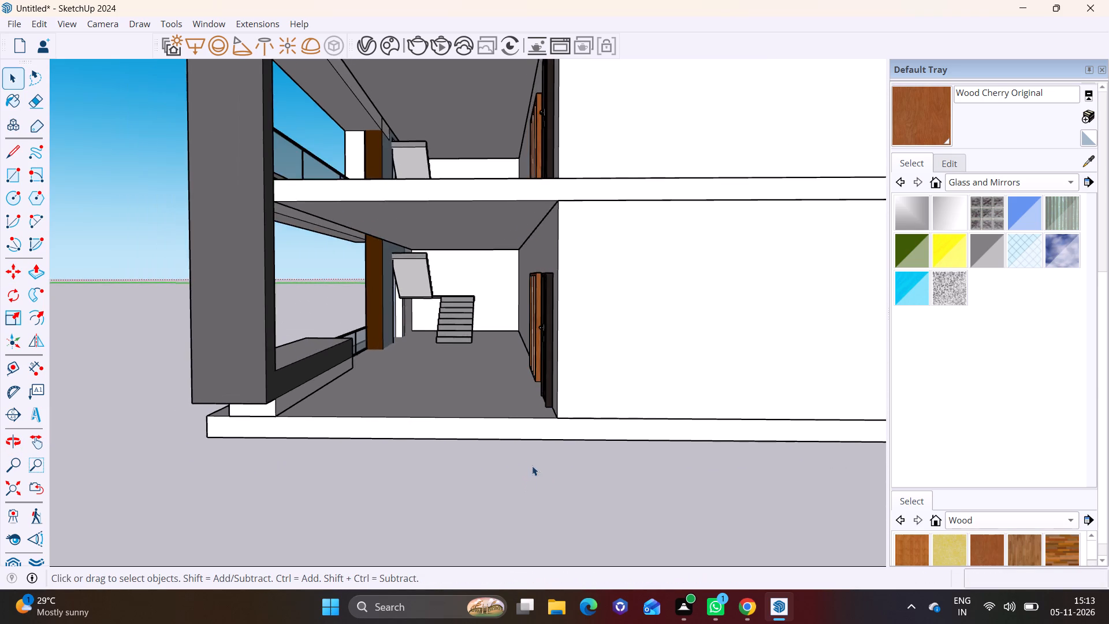
scroll(535, 445, down, 2)
middle_drag(522, 430, 954, 450)
middle_drag(506, 397, 572, 381)
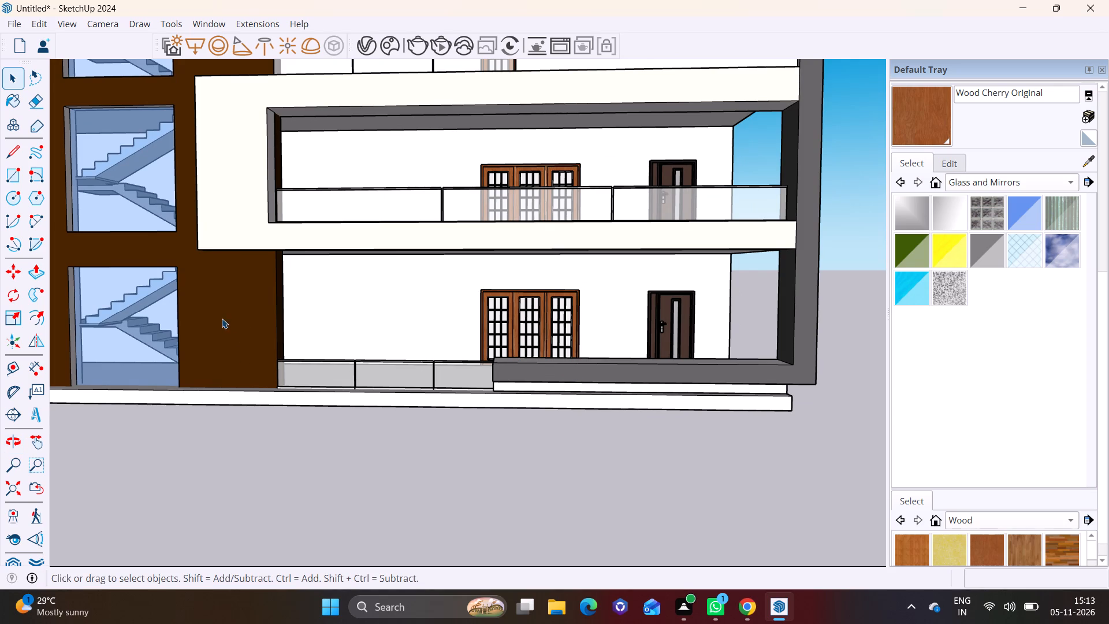
shift+middle_drag(222, 318, 224, 362)
middle_drag(302, 393, 319, 378)
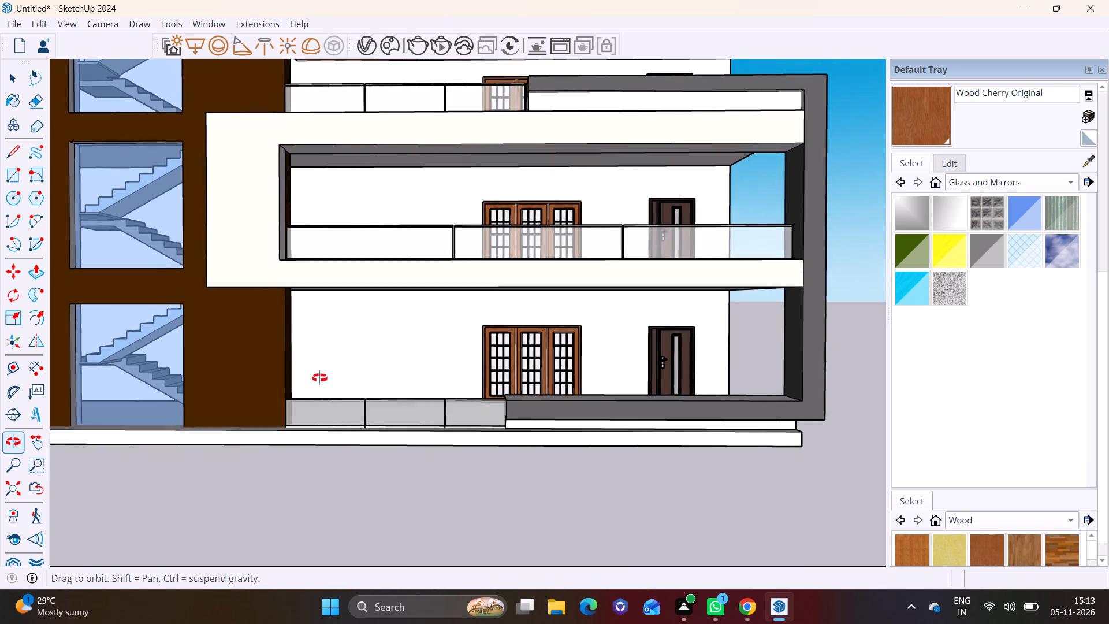
middle_drag(319, 378, 326, 388)
scroll(343, 359, down, 1)
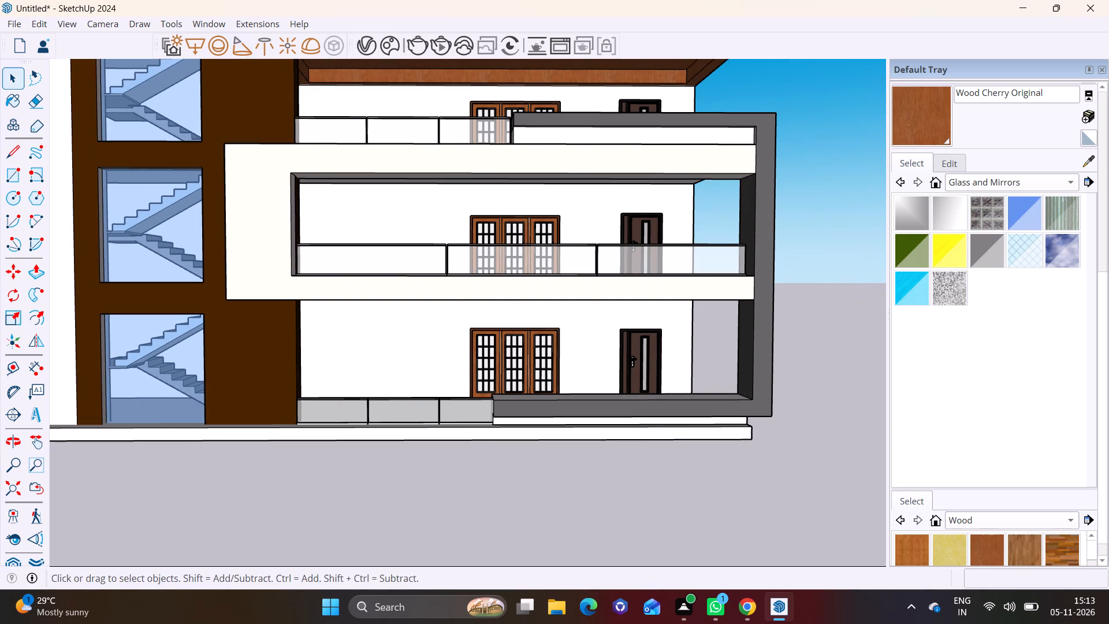
Search 3D Warehouse for "lift door" and load the Lift Door model with the grey surround into the drawing.
click(218, 25)
click(241, 134)
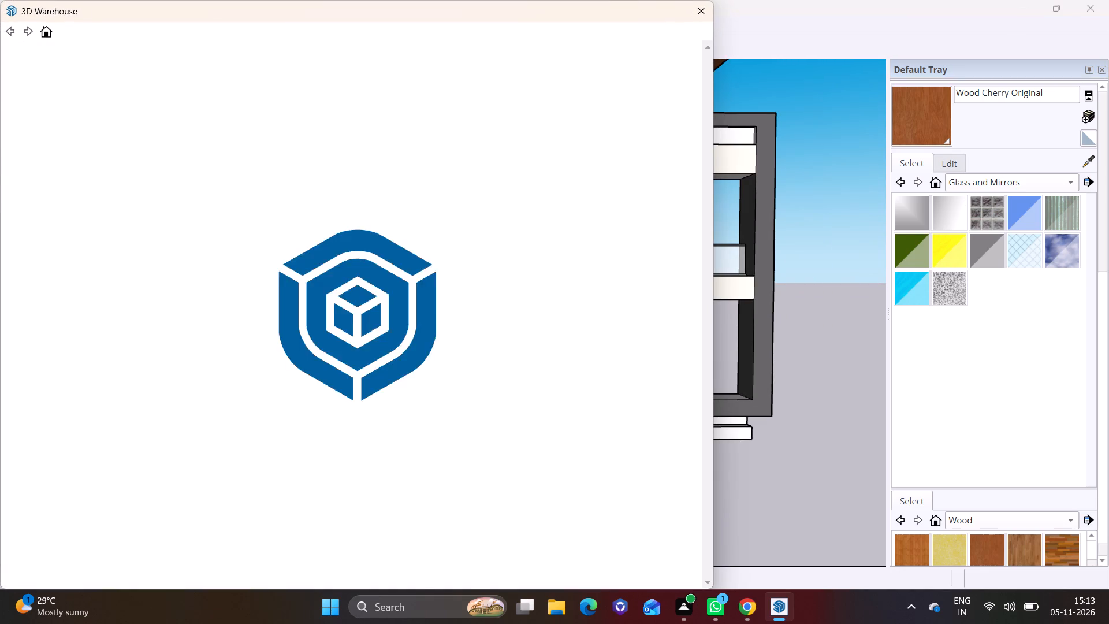
scroll(420, 483, up, 1)
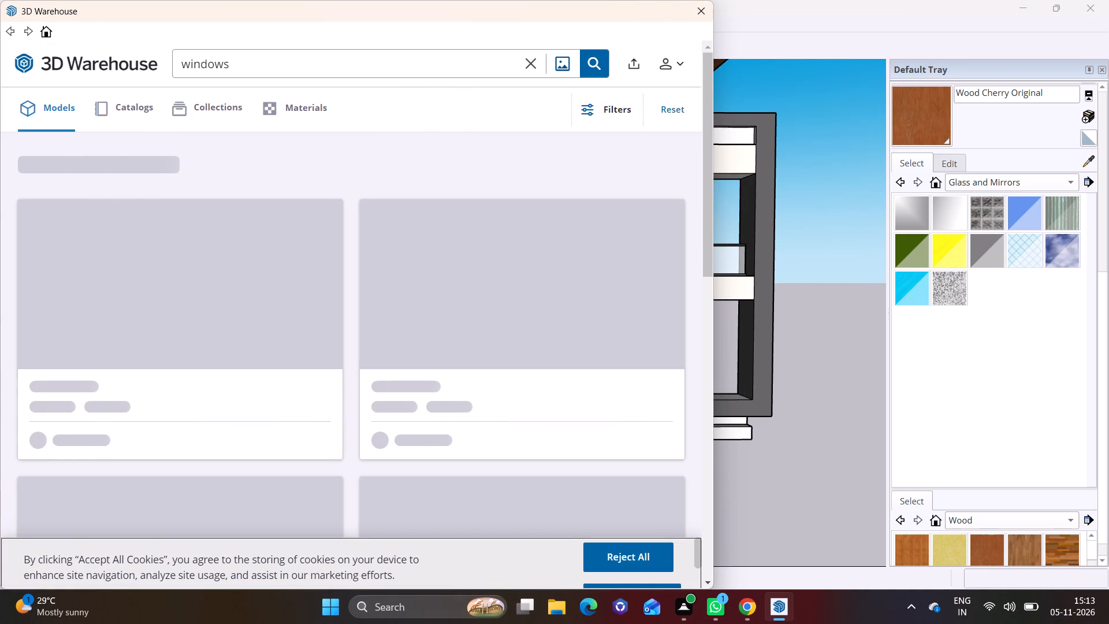
click(541, 68)
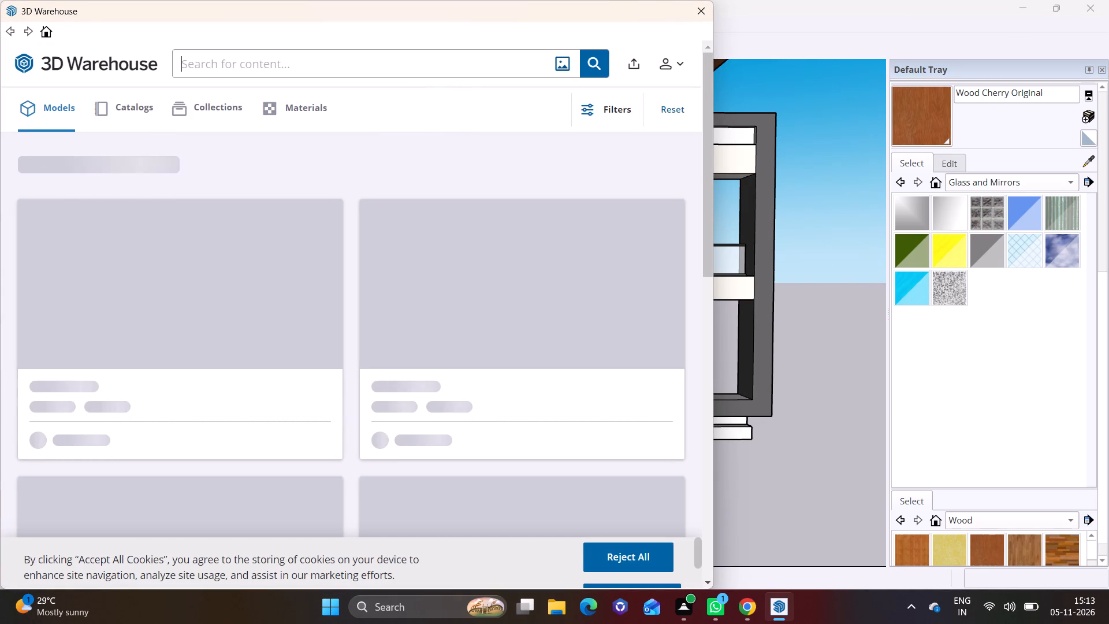
text(lift door)
key(Return)
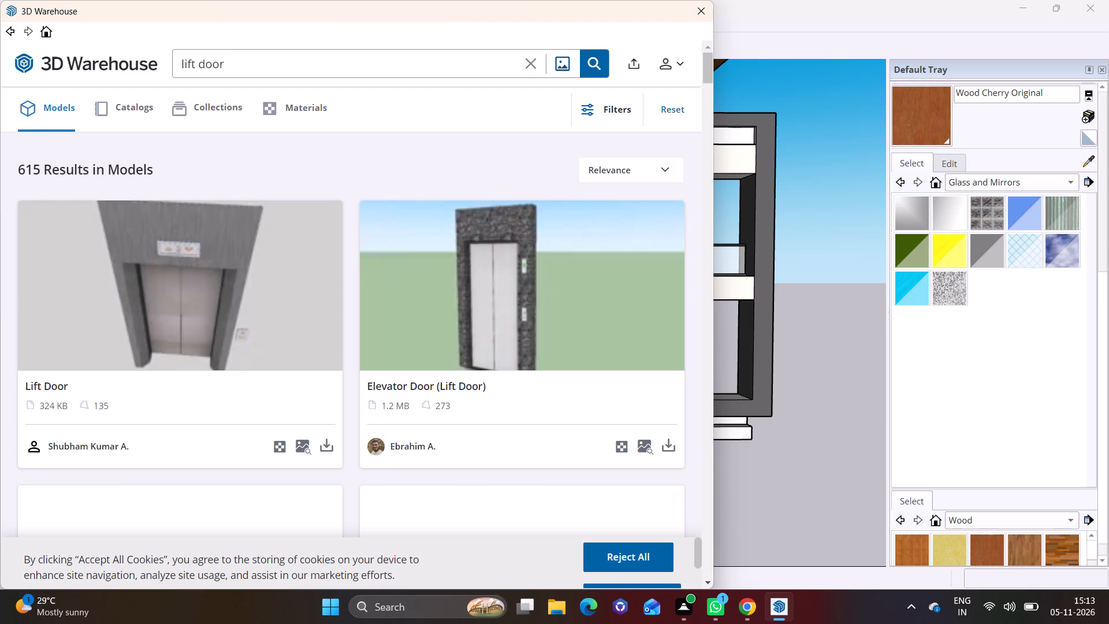
scroll(404, 277, down, 1)
middle_drag(297, 299, 303, 269)
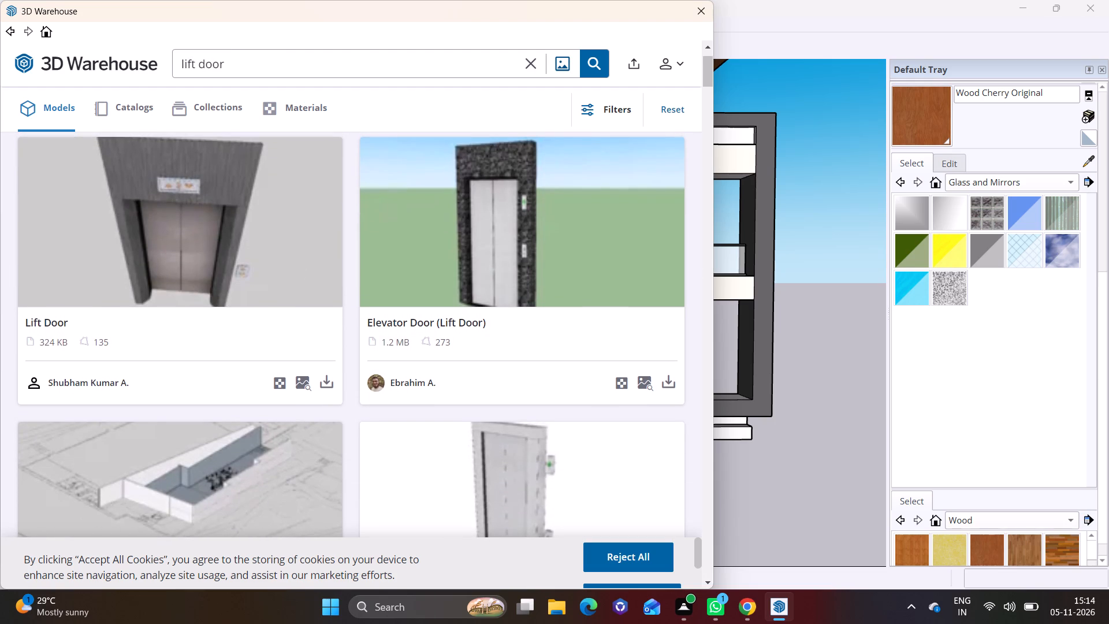
click(324, 381)
click(292, 313)
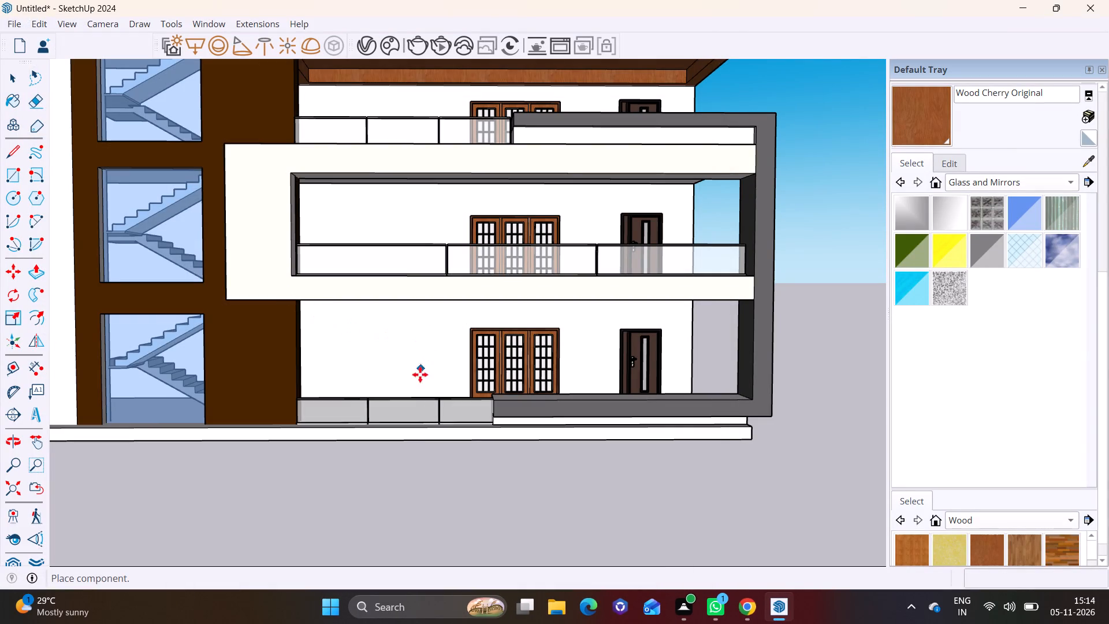
Drop the lift door component over the building's roof.
scroll(397, 456, down, 1)
scroll(588, 433, down, 2)
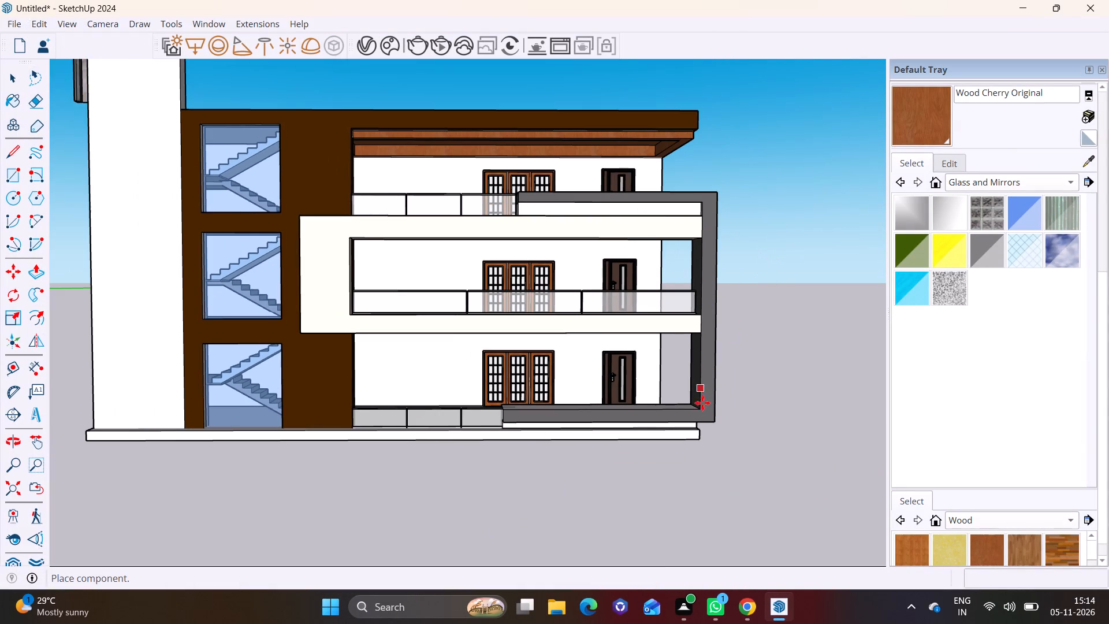
shift+middle_drag(619, 237, 537, 364)
middle_drag(403, 165, 331, 357)
scroll(355, 261, up, 3)
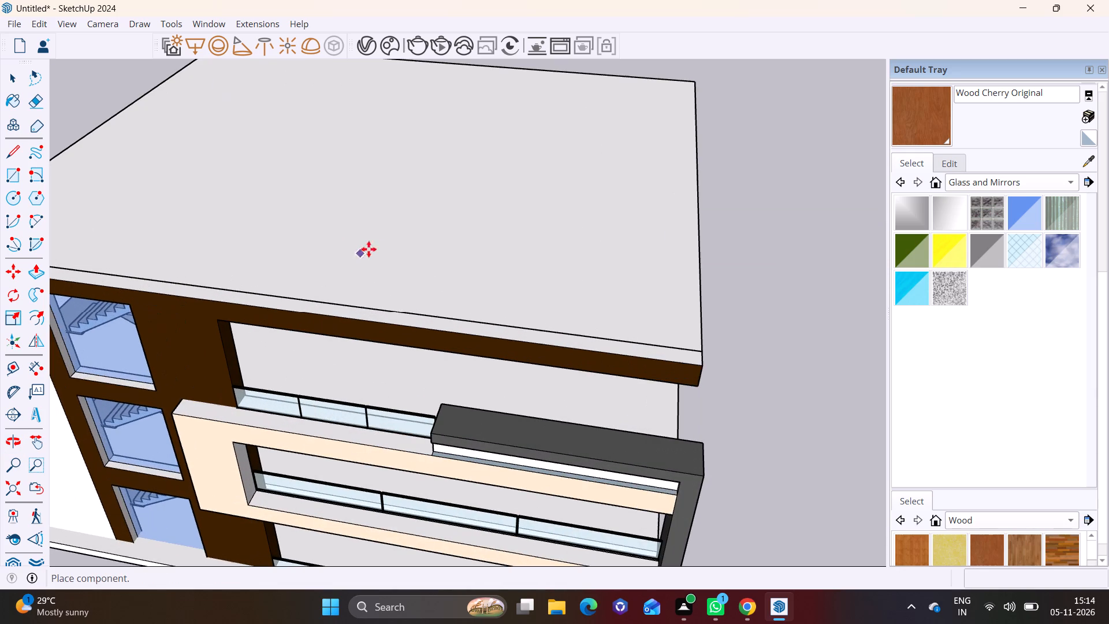
click(373, 230)
Move the lift door about 115' 7" onto the top floor, near the existing door at the open end.
scroll(403, 236, up, 8)
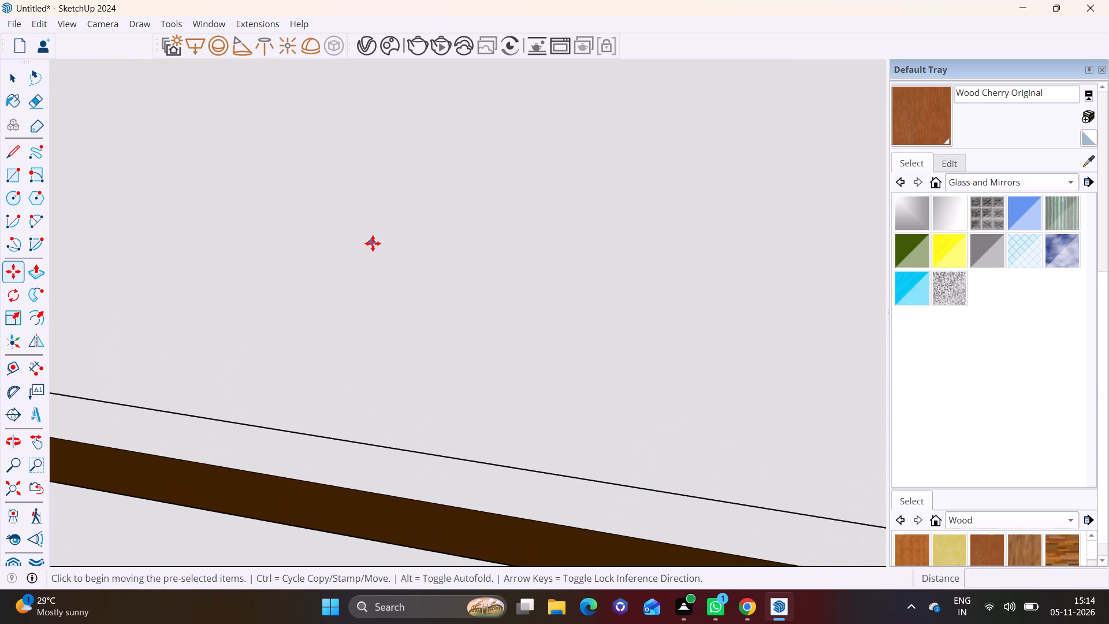
scroll(373, 243, up, 4)
scroll(373, 281, down, 20)
scroll(373, 281, down, 4)
scroll(424, 374, up, 1)
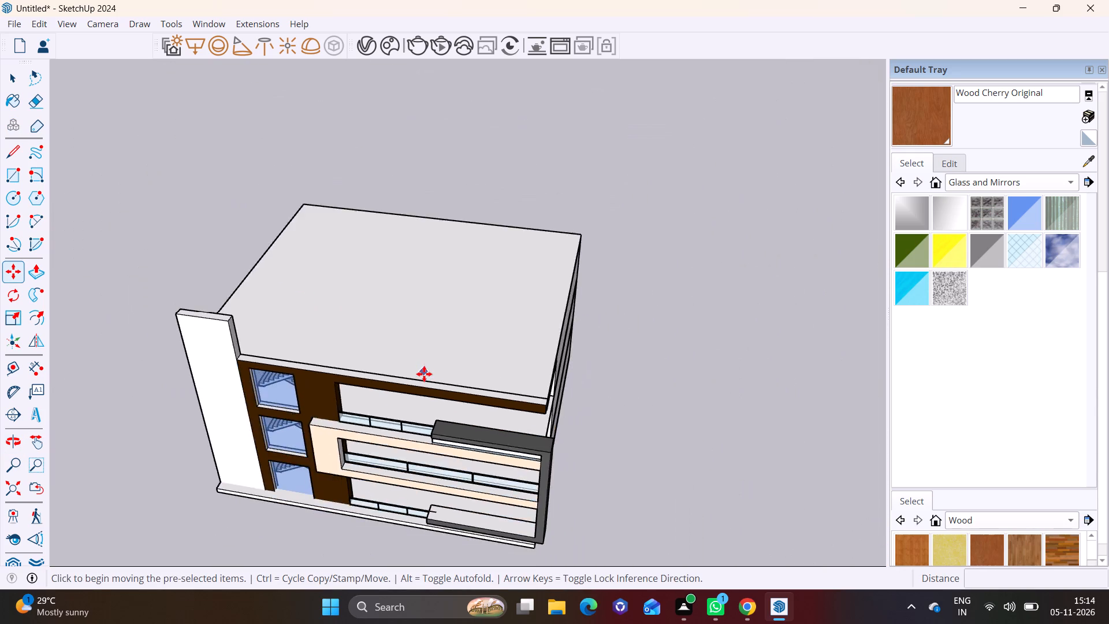
scroll(424, 374, down, 4)
click(181, 144)
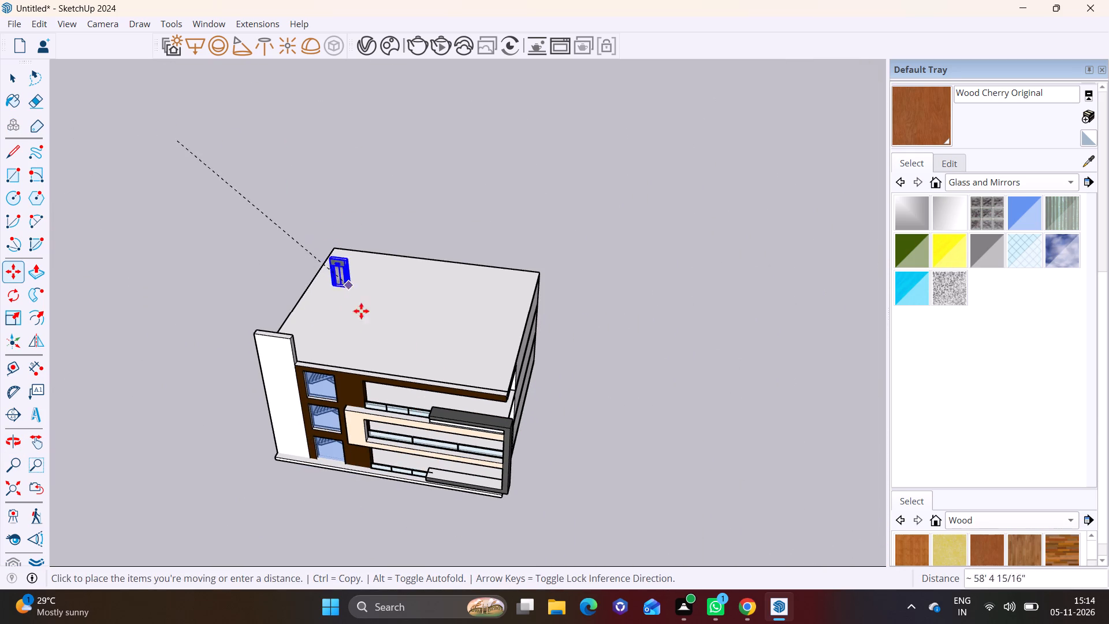
middle_drag(374, 355, 401, 242)
scroll(406, 363, up, 8)
scroll(436, 384, down, 6)
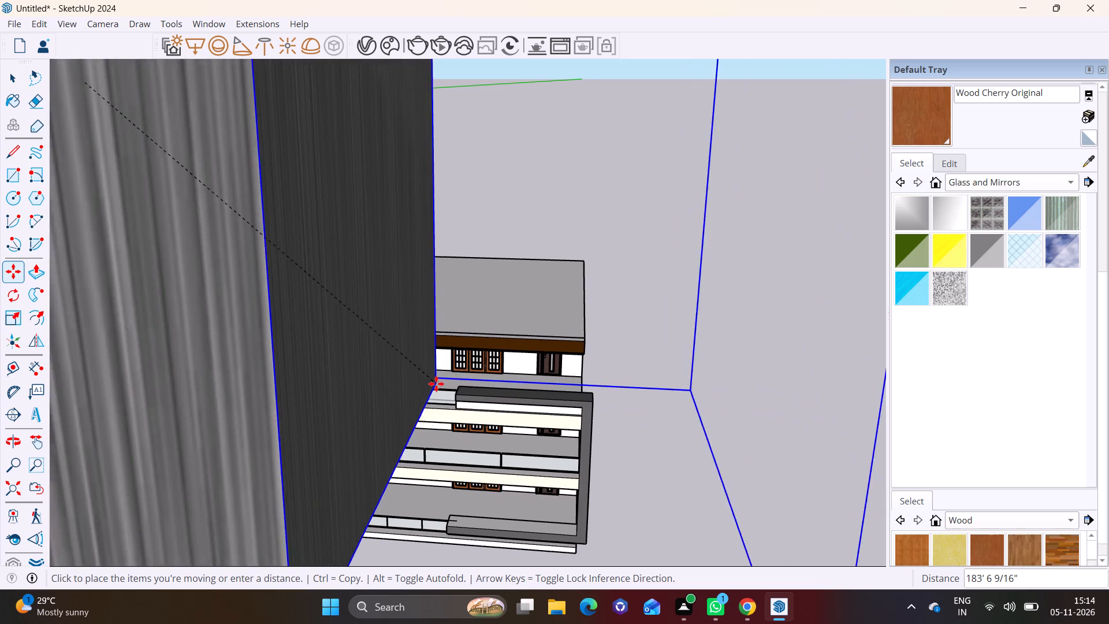
scroll(436, 384, down, 8)
scroll(786, 419, down, 15)
scroll(625, 415, up, 1)
scroll(625, 415, down, 3)
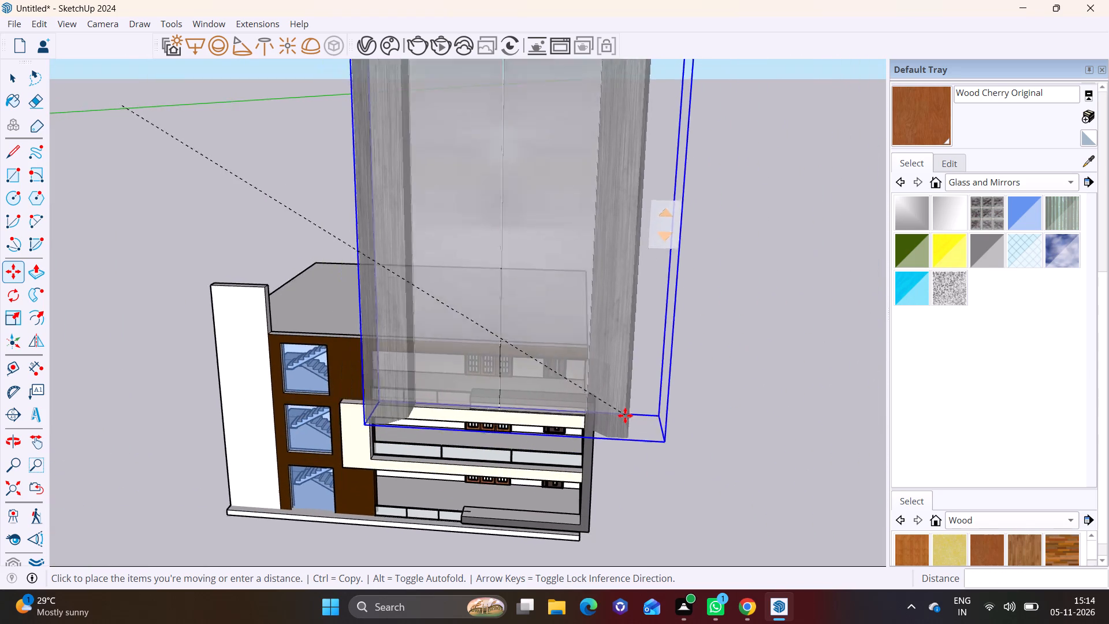
scroll(625, 415, down, 8)
middle_drag(611, 445, 293, 414)
scroll(497, 403, down, 3)
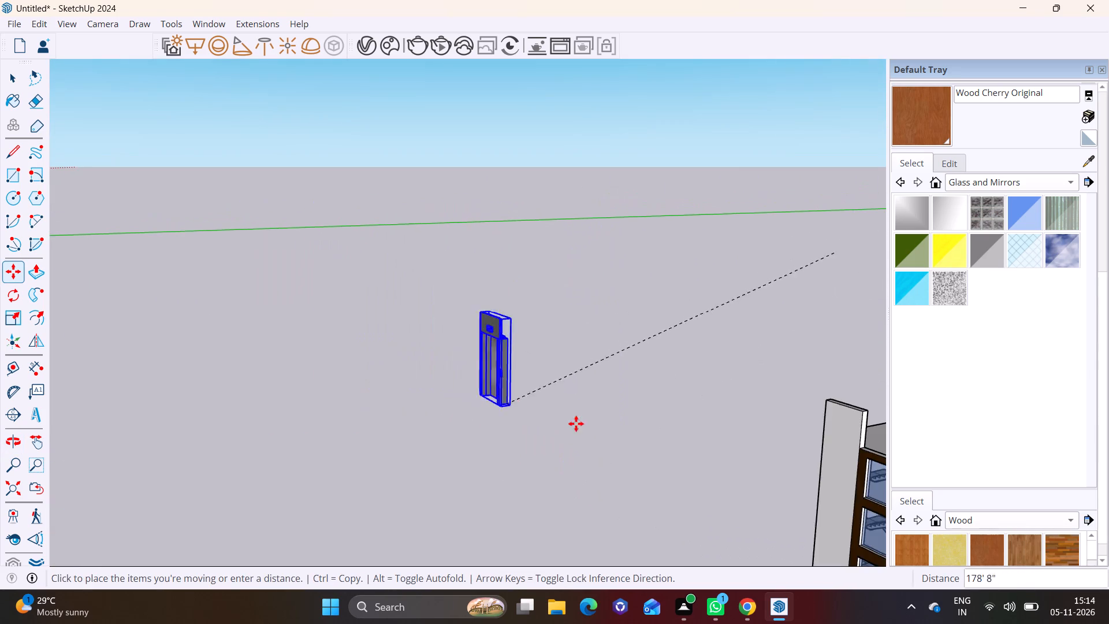
scroll(576, 424, down, 5)
middle_drag(741, 458, 164, 284)
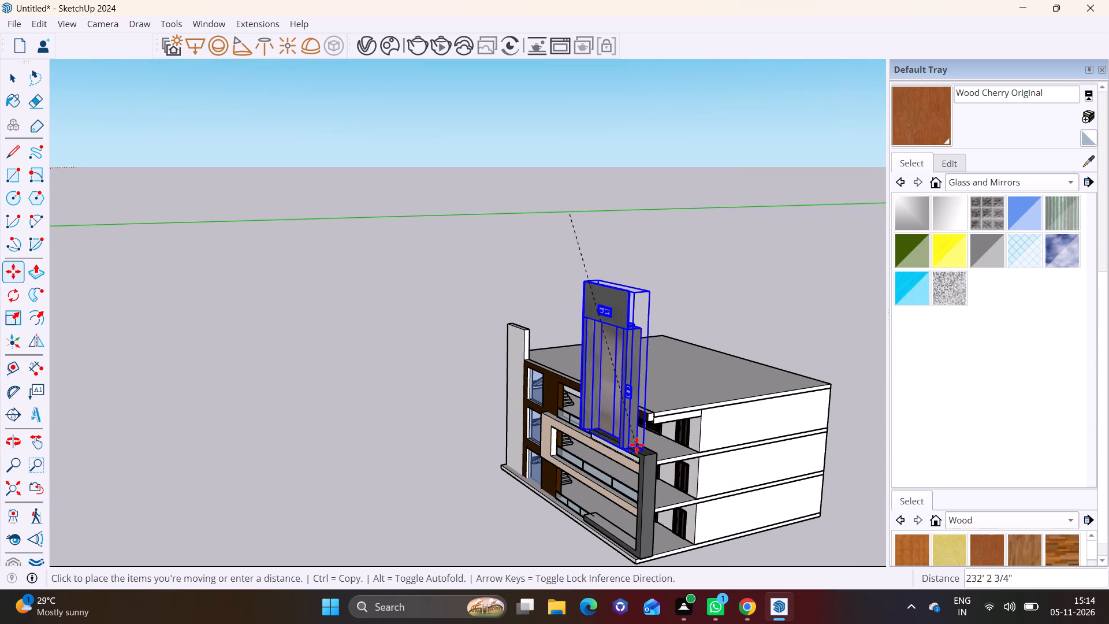
click(681, 455)
Move the lift door about 25' along the top floor to the back wall, on the stair side of the three-panel window.
scroll(658, 455, up, 3)
middle_drag(653, 456, 913, 444)
scroll(716, 394, up, 18)
middle_drag(742, 421, 732, 384)
shift+scroll(730, 398, up, 1)
middle_drag(692, 410, 754, 443)
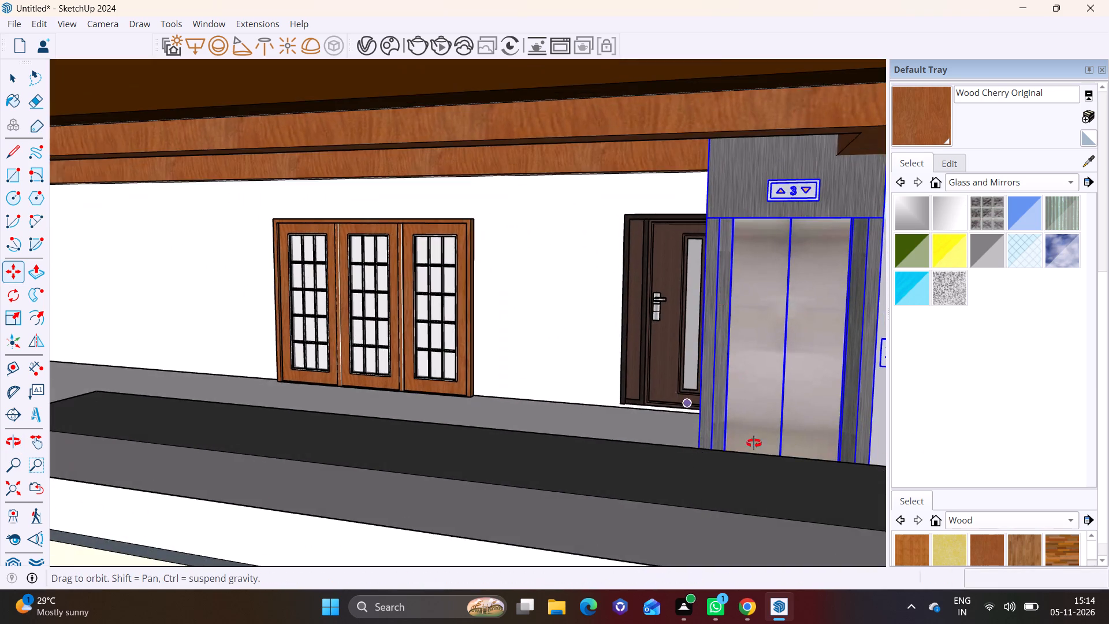
middle_drag(754, 443, 935, 441)
click(665, 401)
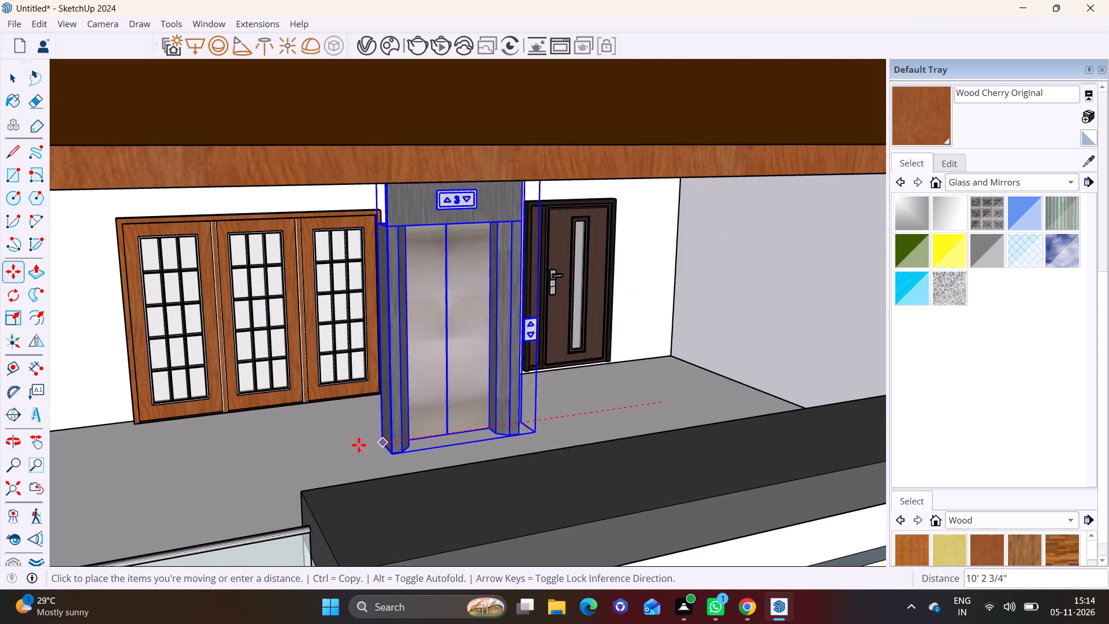
scroll(327, 450, down, 2)
shift+middle_drag(320, 450, 607, 388)
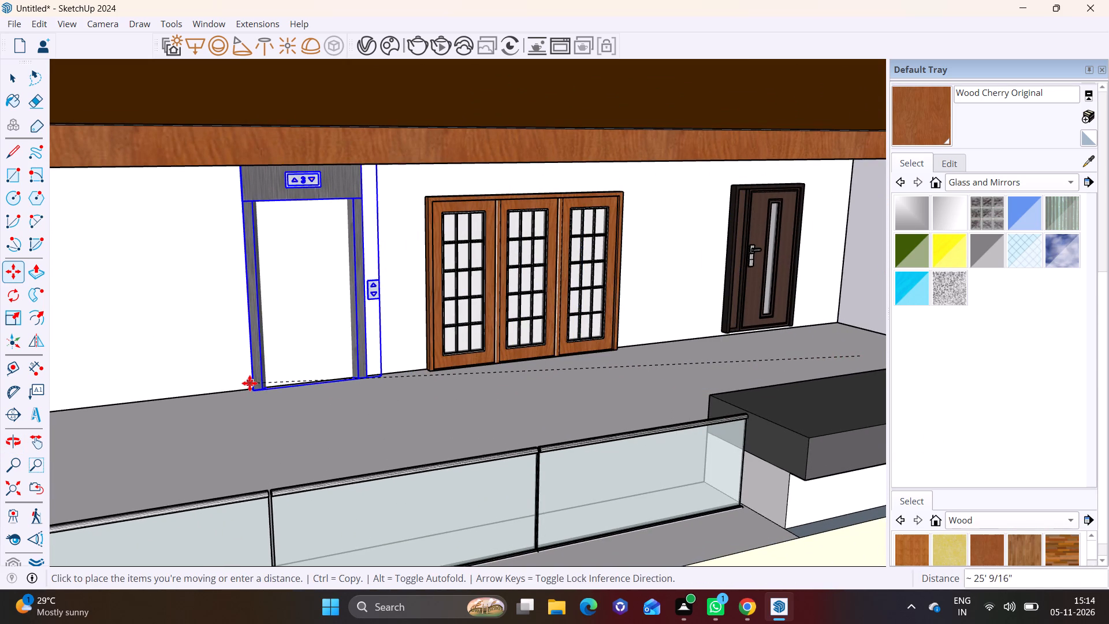
click(249, 391)
key(space)
click(215, 420)
scroll(299, 418, down, 4)
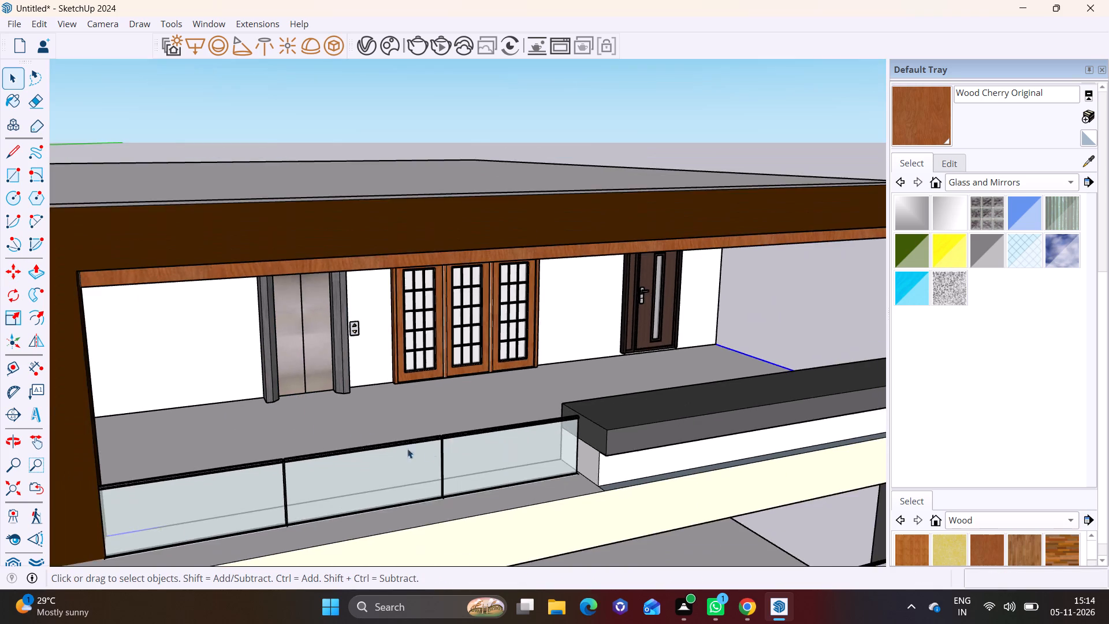
middle_drag(429, 450, 314, 399)
scroll(314, 399, down, 2)
shift+middle_drag(392, 413, 389, 413)
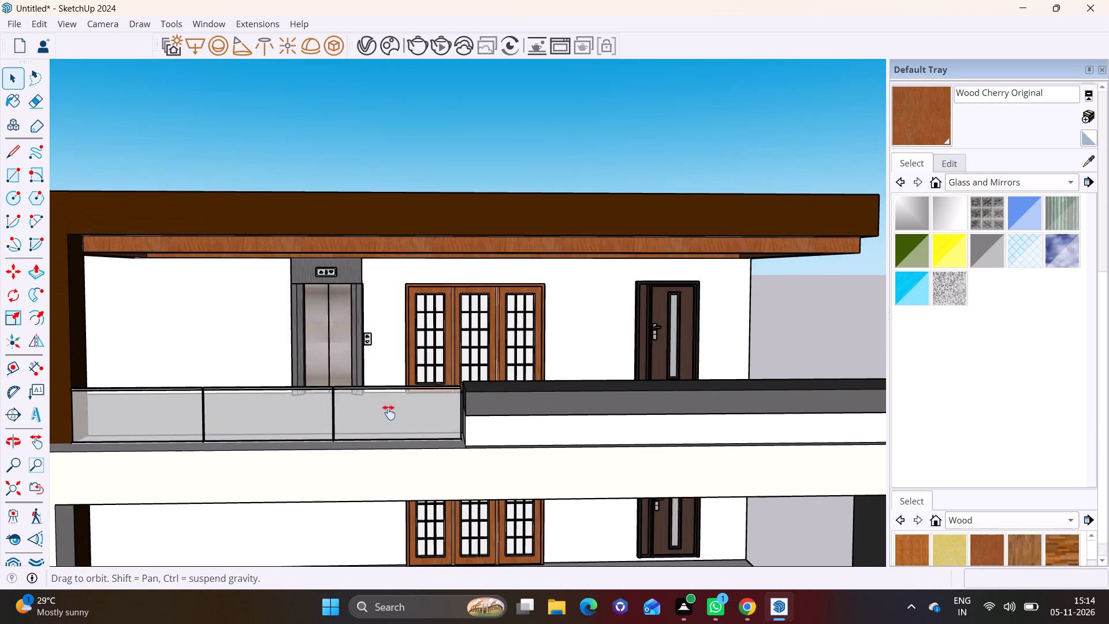
Move the top-floor lift door about 8 3/8" along the back wall, away from the three-panel window.
shift+middle_drag(389, 413, 488, 264)
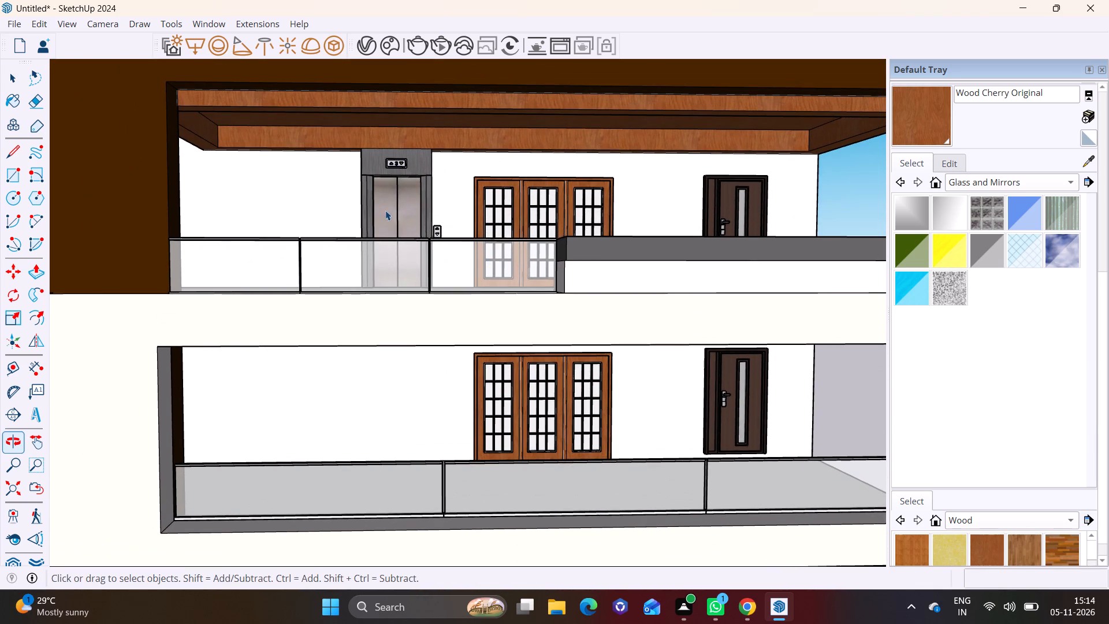
click(385, 210)
key(m)
click(419, 192)
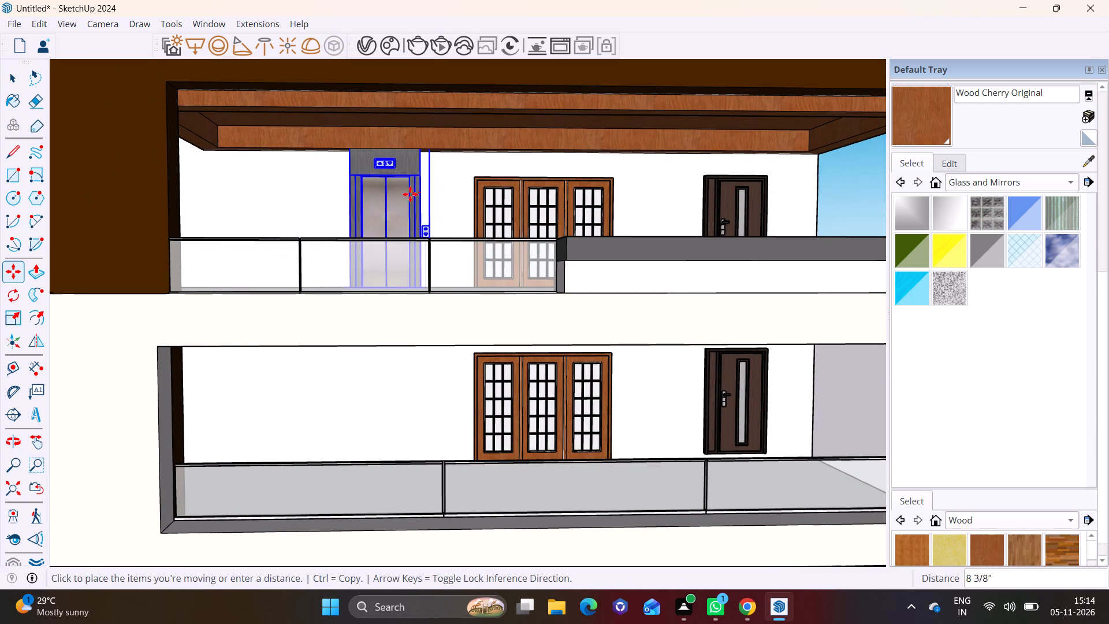
click(410, 194)
click(410, 194)
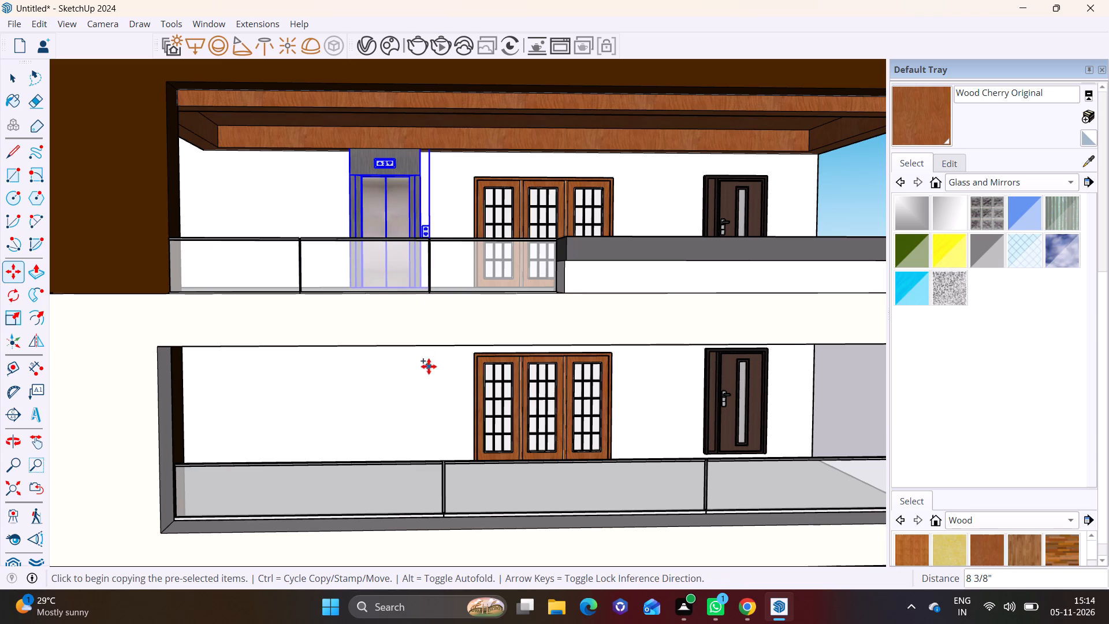
Copy the top-floor lift door about 10' 11" straight down onto the middle floor's back wall.
click(420, 170)
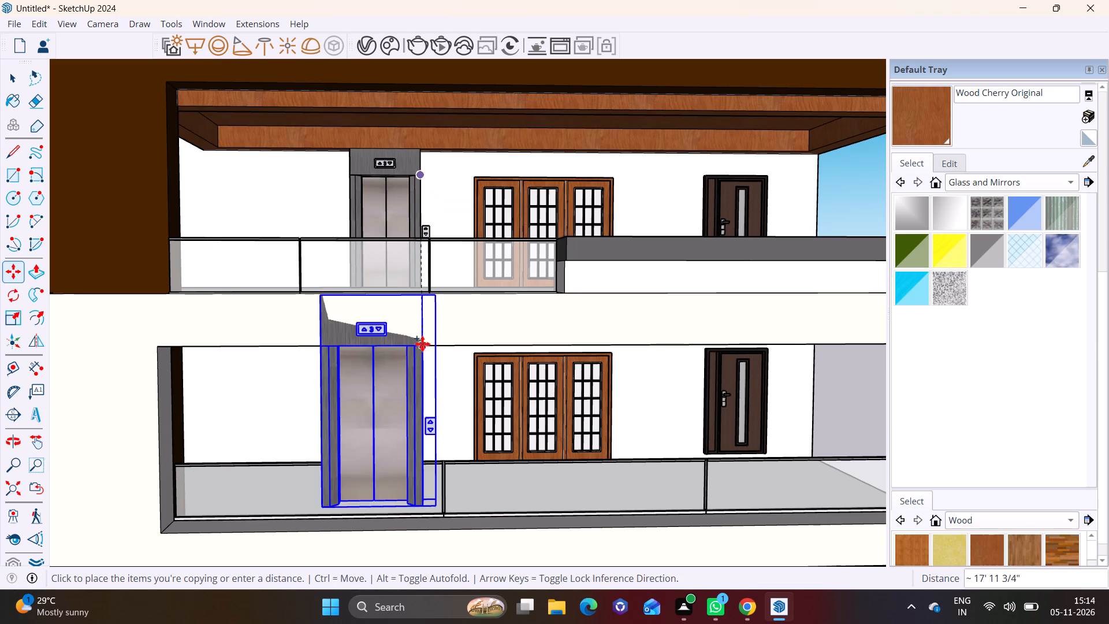
middle_drag(433, 359, 364, 381)
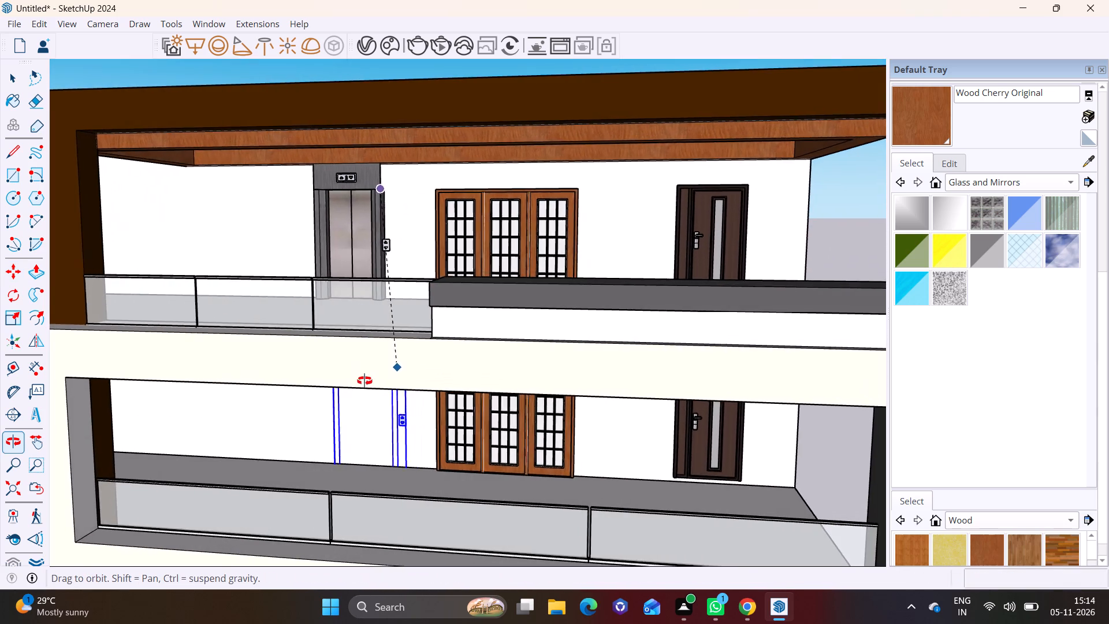
middle_drag(364, 381, 362, 374)
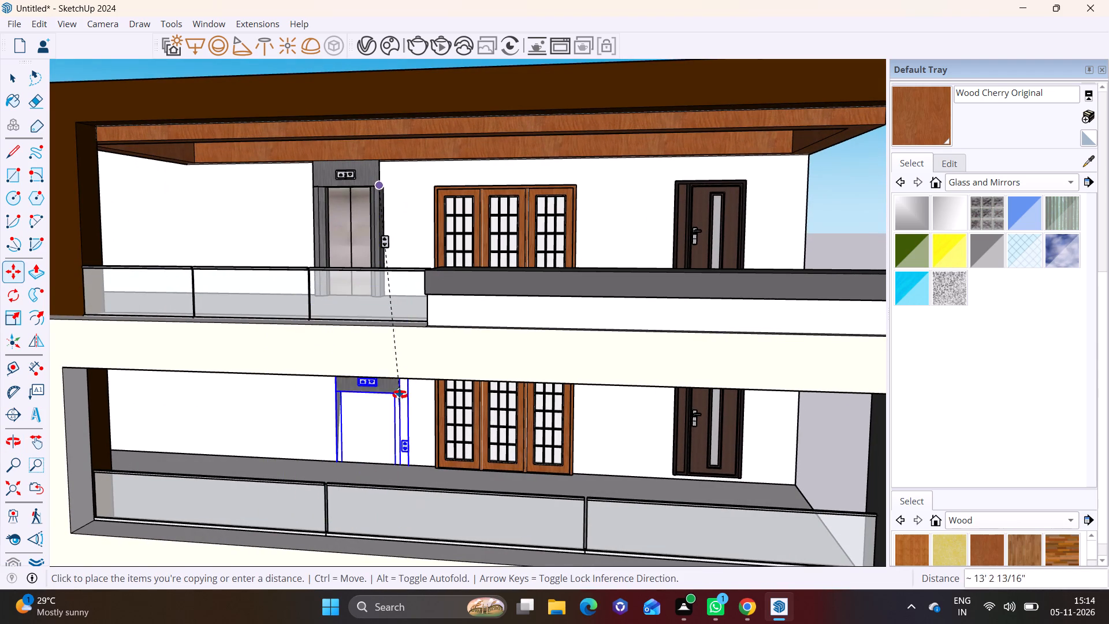
middle_drag(400, 394, 396, 368)
click(383, 347)
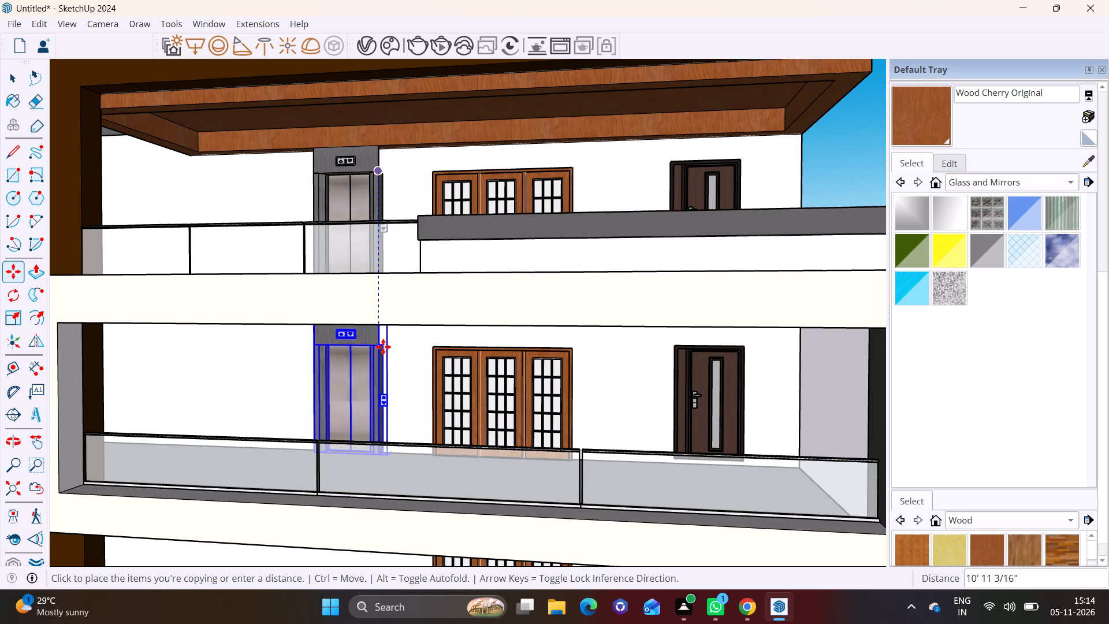
Copy the middle-floor lift door about 10' 10" straight down onto the ground floor's back wall and clear the selection.
click(364, 352)
scroll(366, 467, down, 4)
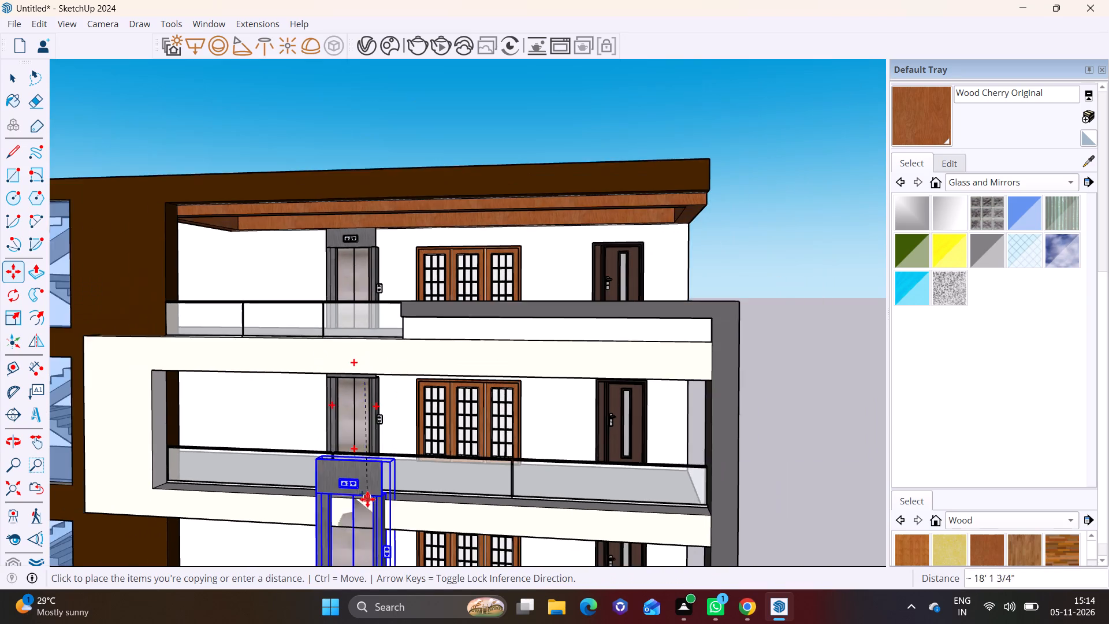
shift+middle_drag(367, 499, 392, 303)
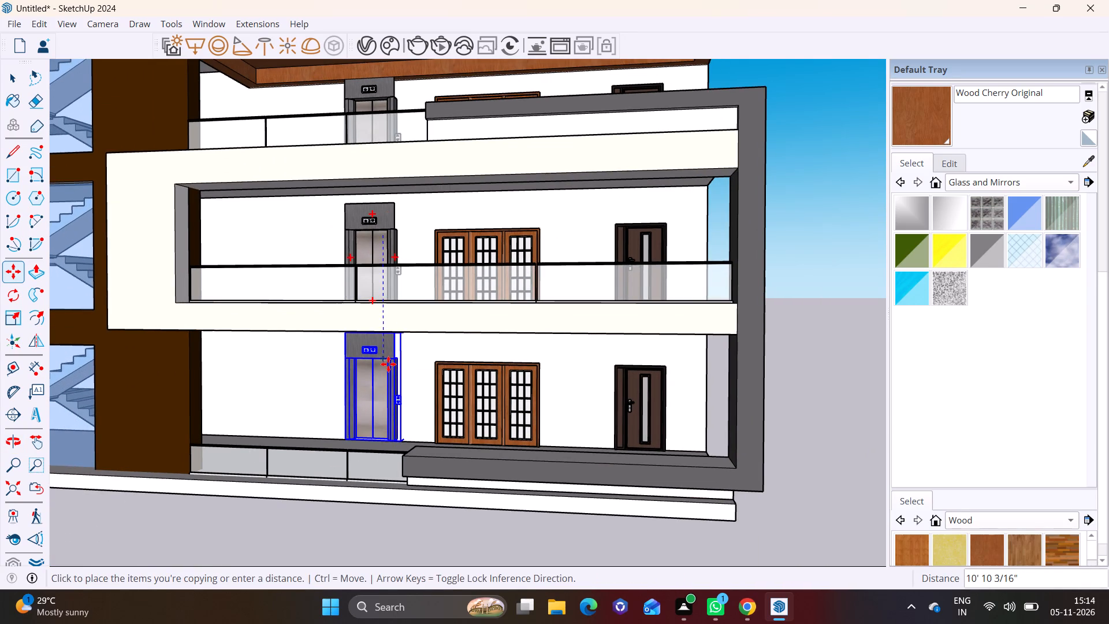
click(388, 364)
key(space)
click(786, 351)
Examine the front facade and how the lift doors, windows and doors line up across the three floors.
scroll(578, 404, down, 3)
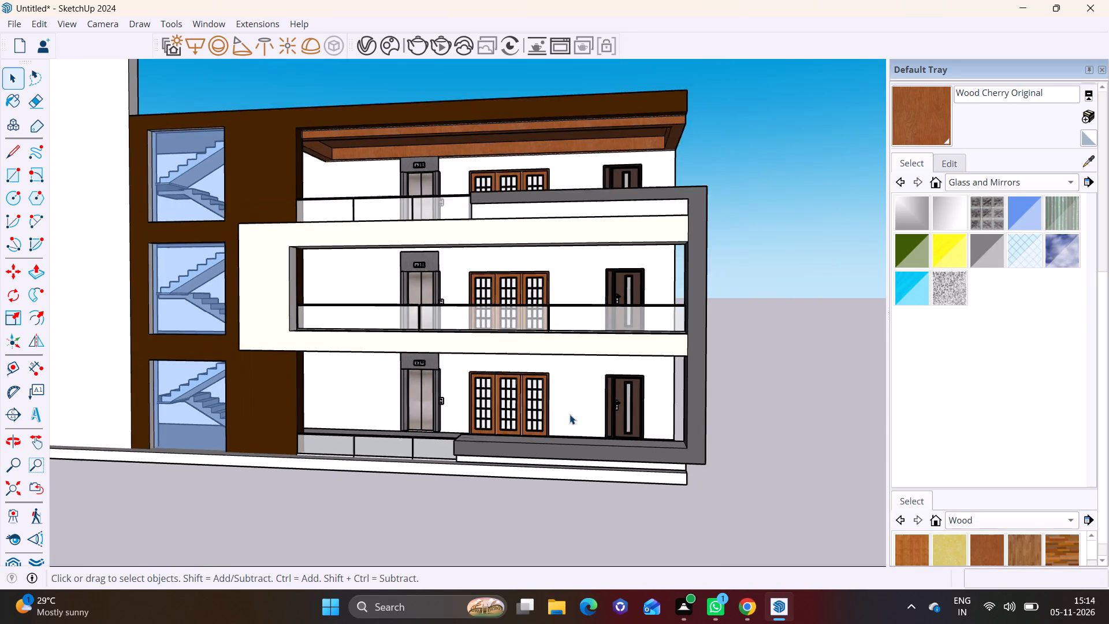
middle_drag(570, 414, 623, 475)
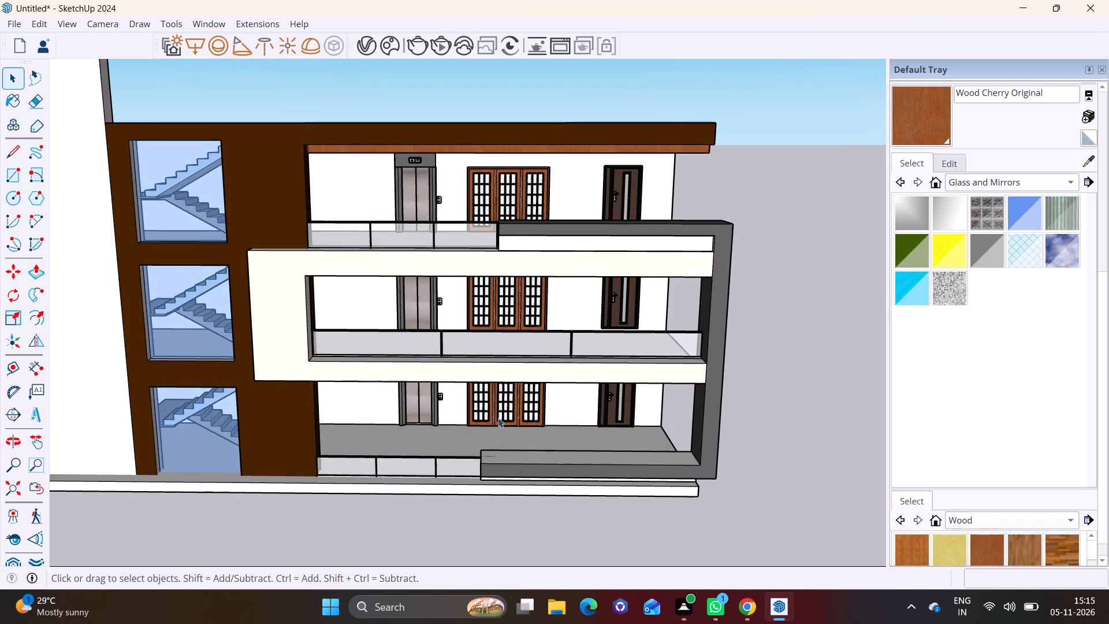
scroll(501, 414, up, 4)
middle_drag(503, 413, 535, 322)
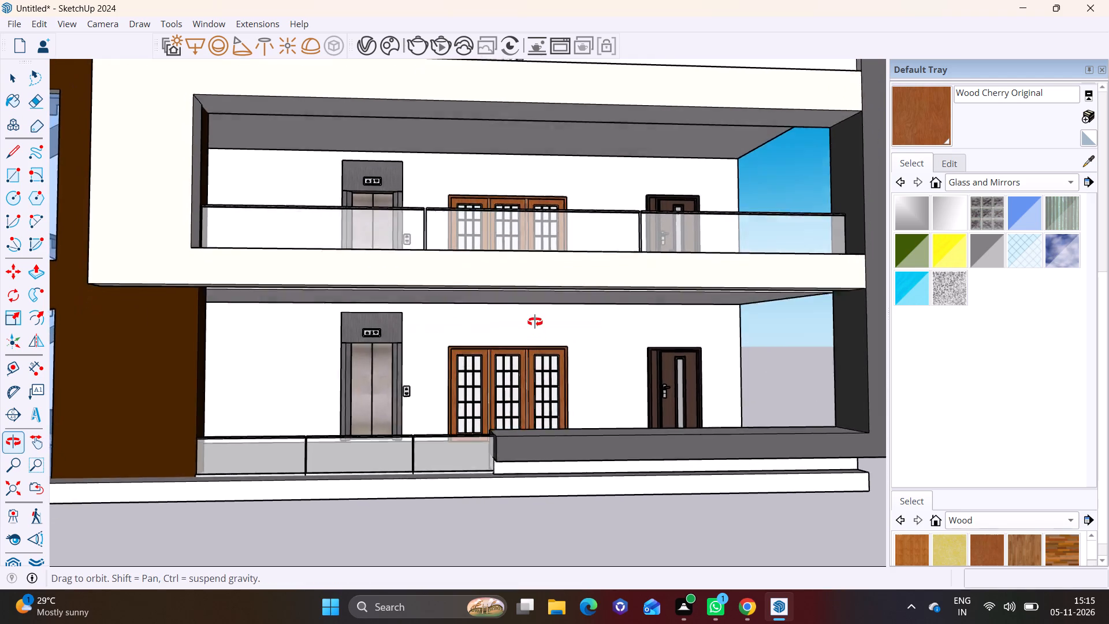
middle_drag(535, 322, 533, 315)
scroll(514, 333, down, 7)
shift+middle_drag(502, 351, 449, 374)
shift+scroll(449, 374, down, 1)
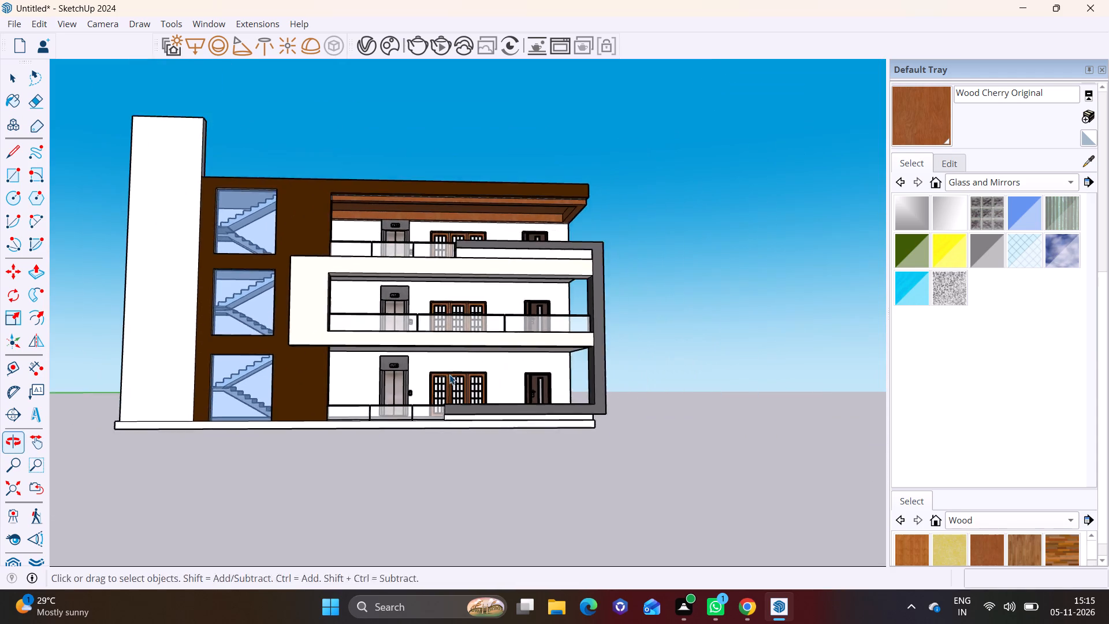
middle_drag(449, 374, 390, 417)
scroll(498, 393, up, 2)
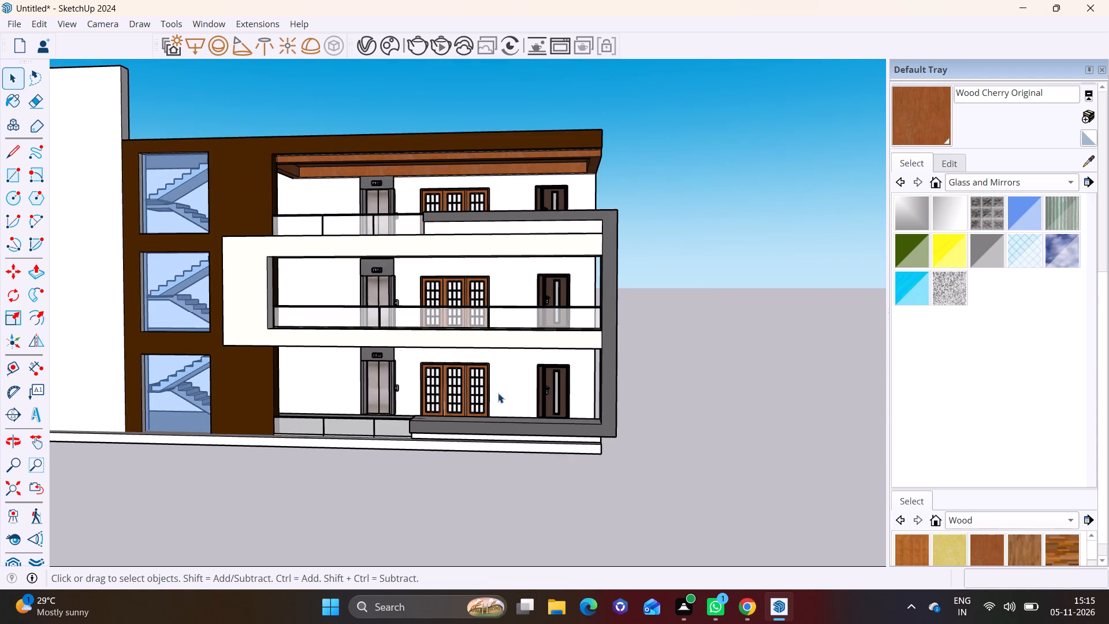
scroll(500, 393, up, 2)
shift+middle_drag(500, 393, 534, 406)
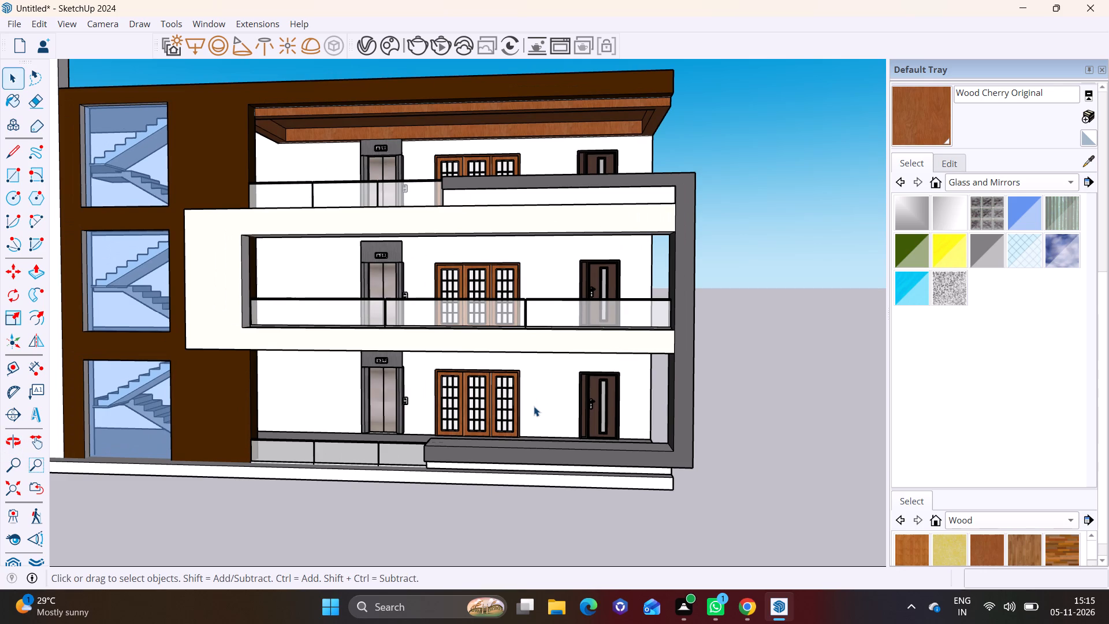
scroll(490, 428, up, 1)
shift+middle_drag(490, 428, 488, 406)
scroll(481, 415, down, 2)
middle_drag(515, 424, 527, 400)
scroll(527, 400, down, 1)
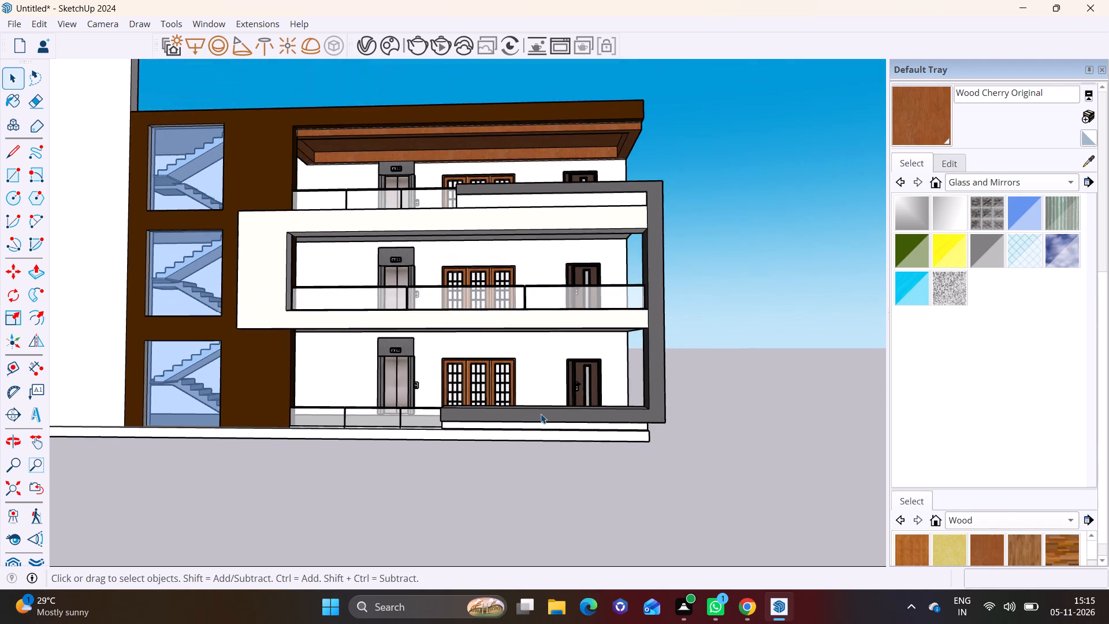
Pull the top face of the ground-floor dark grey parapet up by about 1' 1 1/2".
scroll(541, 414, up, 5)
middle_drag(531, 413, 419, 467)
scroll(477, 439, up, 1)
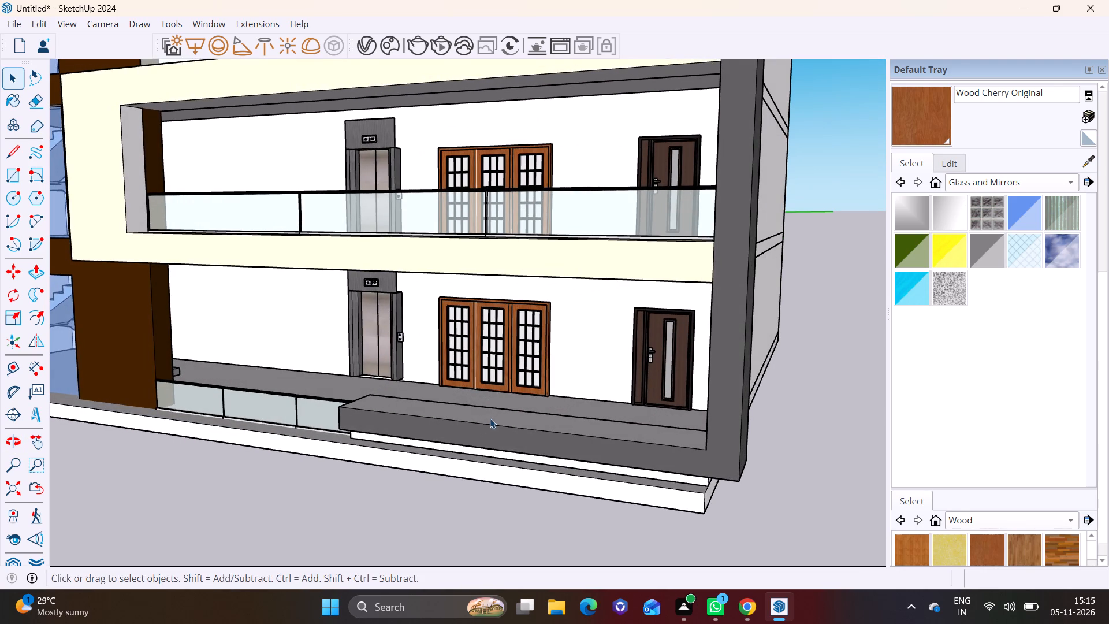
click(459, 410)
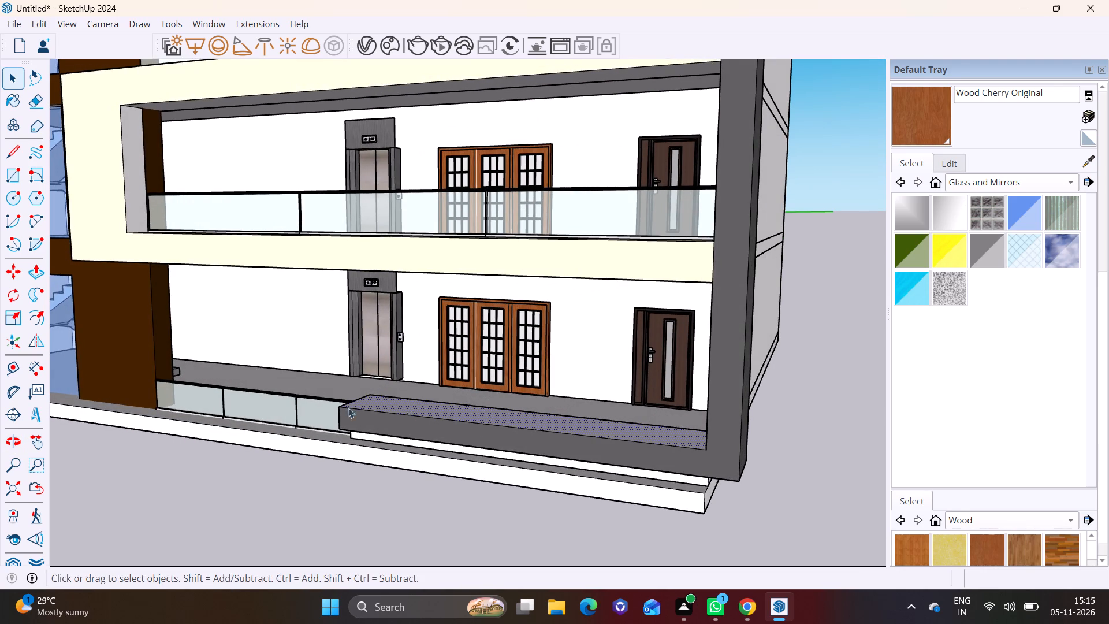
click(36, 279)
click(405, 409)
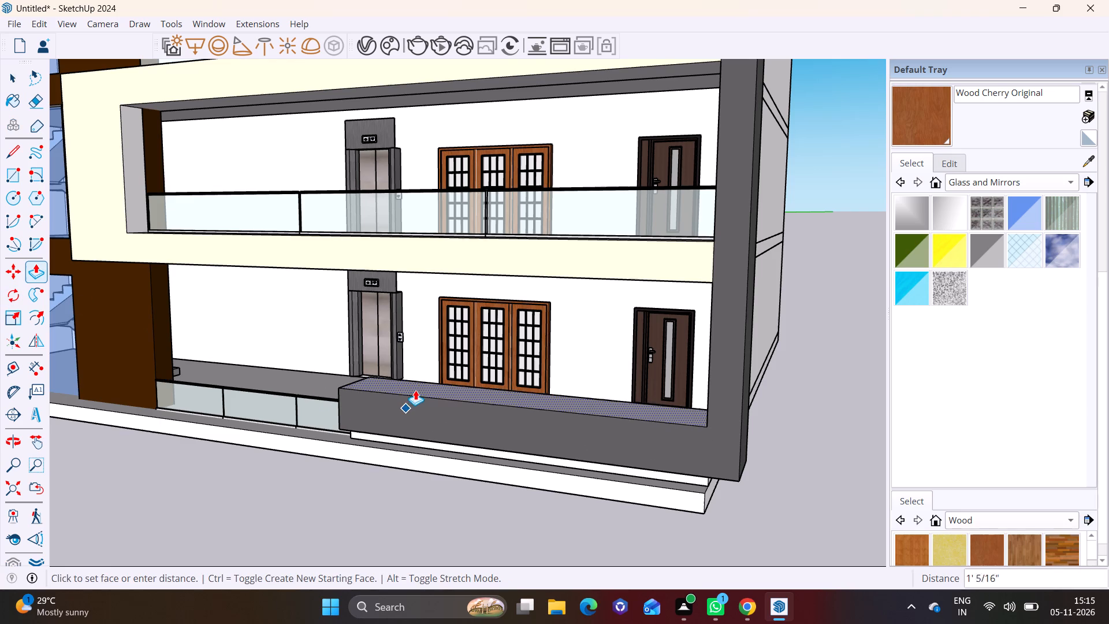
click(415, 389)
Scale the ground-floor glass railing upward along the blue axis to match the top of the adjoining dark grey parapet.
scroll(378, 415, down, 2)
middle_drag(385, 414, 556, 419)
key(space)
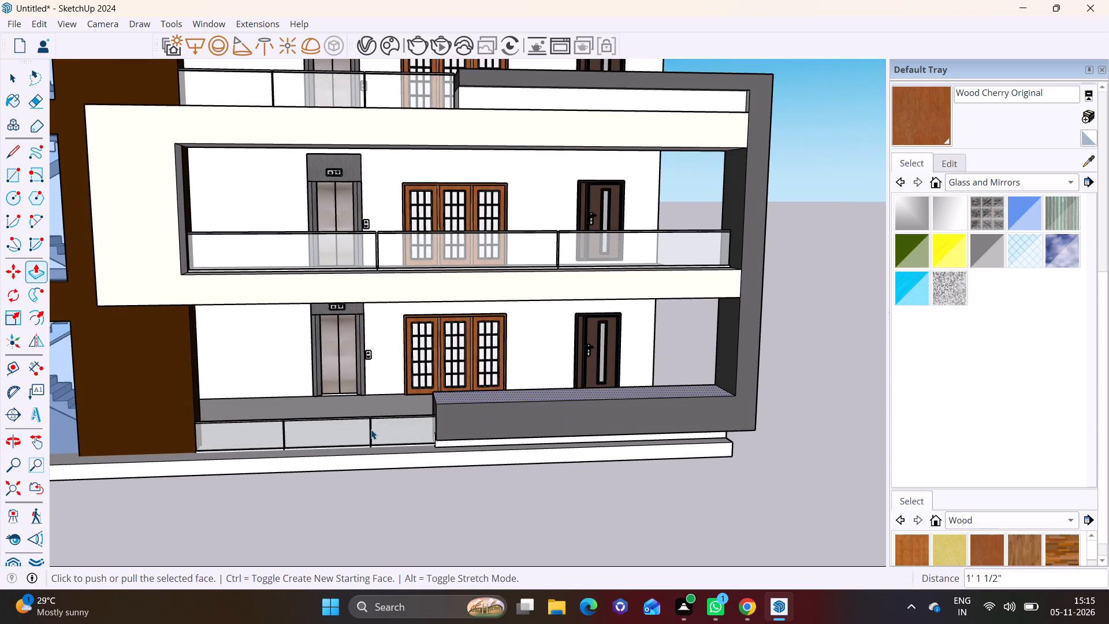
click(371, 429)
click(14, 315)
scroll(282, 423, up, 3)
middle_drag(354, 429, 315, 454)
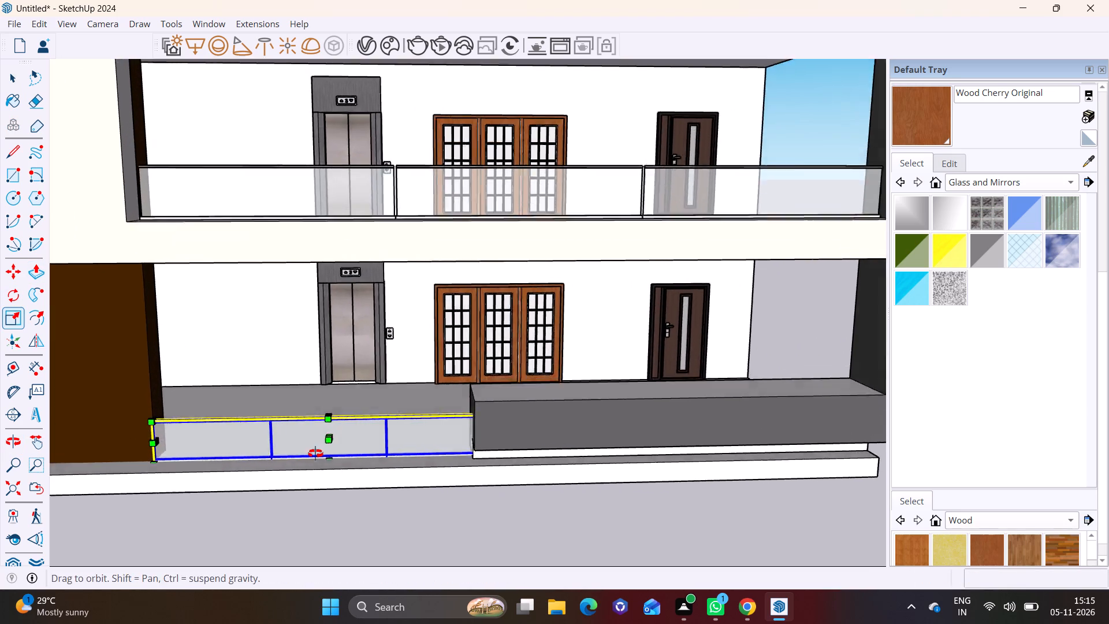
middle_drag(315, 454, 277, 475)
scroll(315, 437, up, 3)
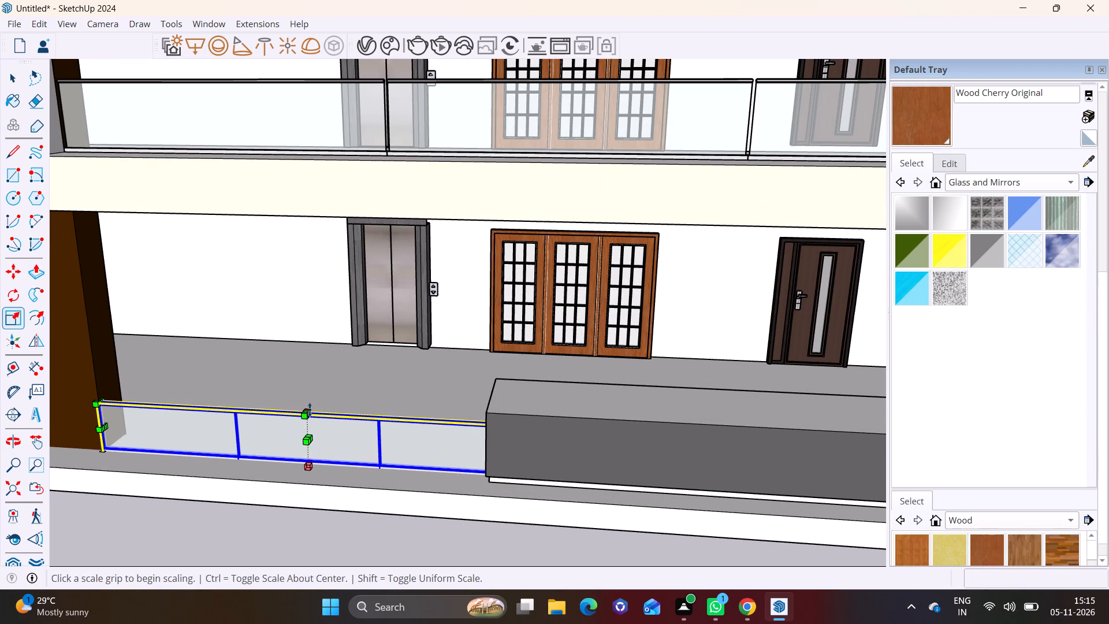
click(310, 410)
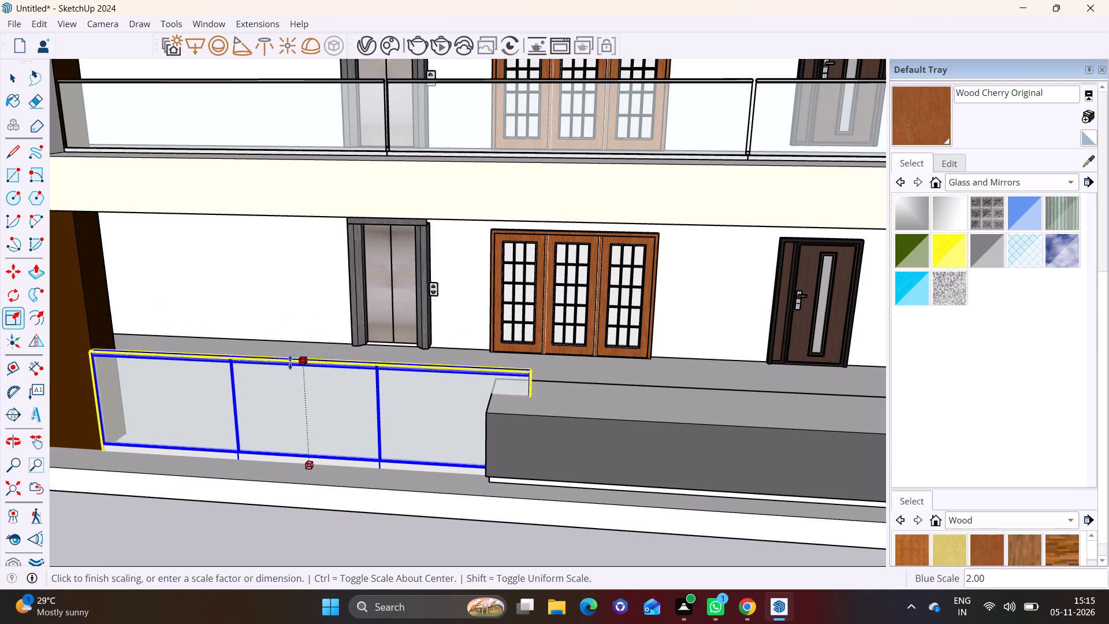
click(505, 396)
key(space)
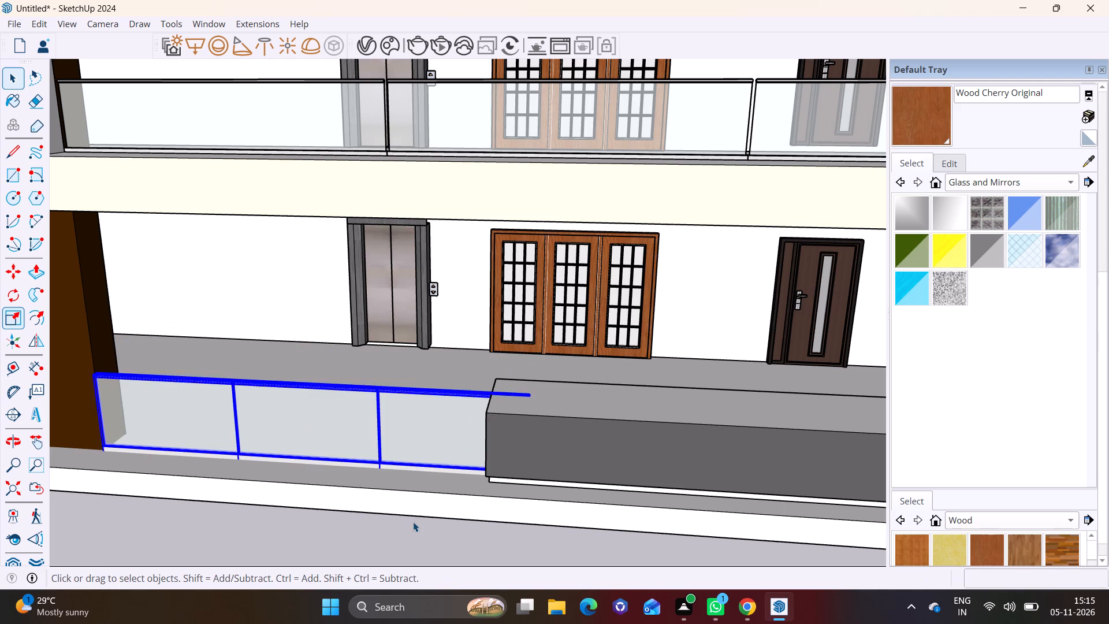
click(413, 522)
Examine the front facade to compare the ground-floor railing and parapet with those on the upper floors.
scroll(413, 522, down, 3)
middle_drag(442, 512, 492, 393)
scroll(492, 393, down, 3)
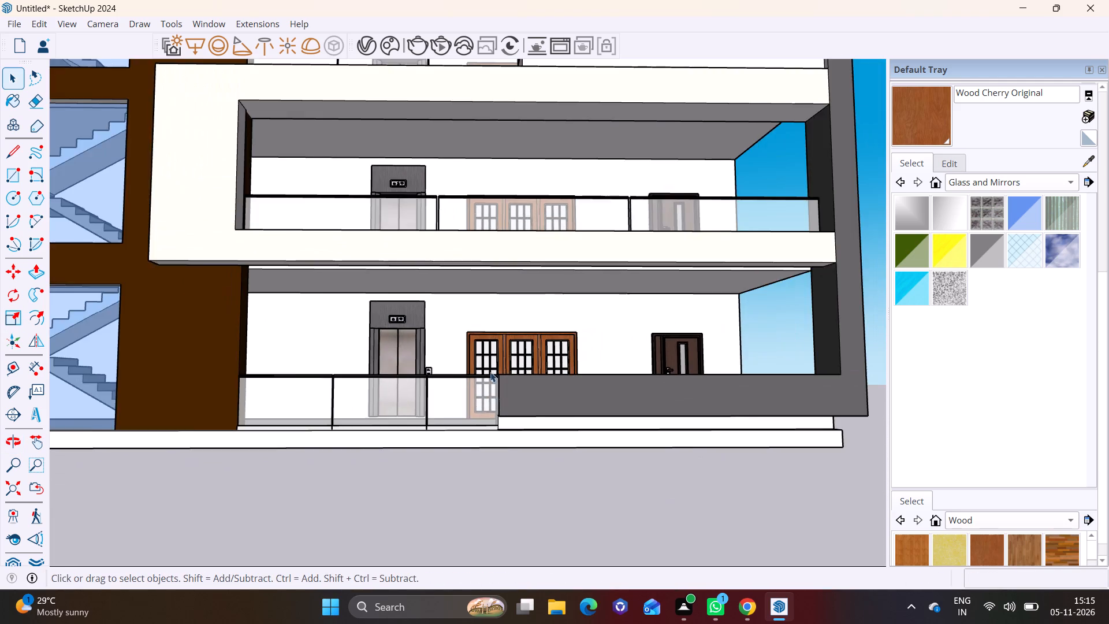
scroll(490, 372, down, 2)
scroll(550, 252, down, 1)
middle_drag(544, 283, 538, 319)
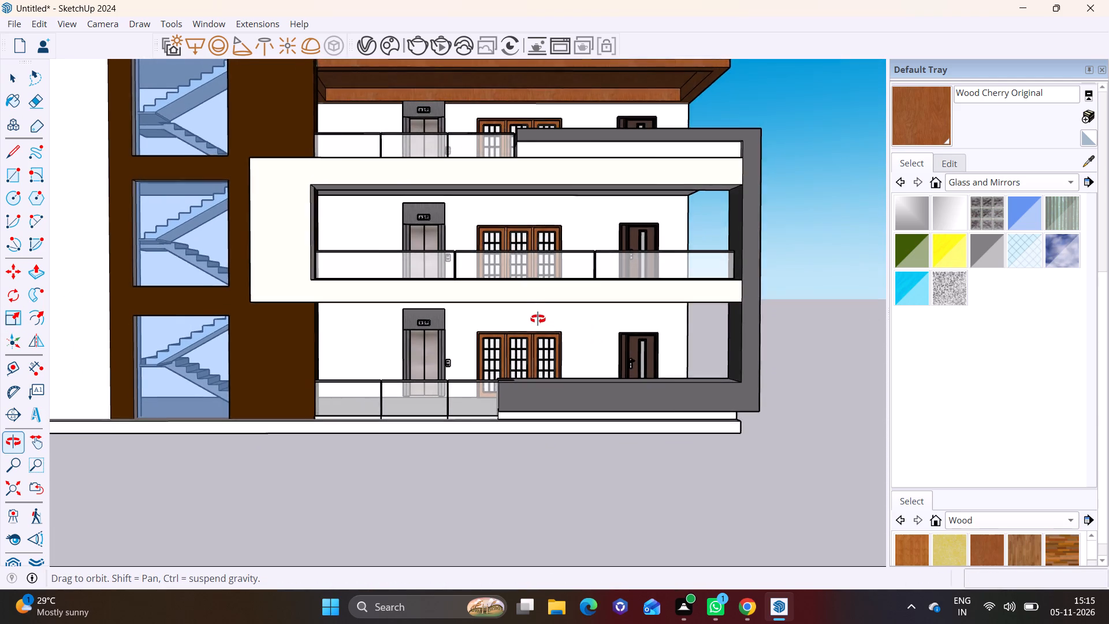
middle_drag(538, 319, 538, 328)
shift+middle_drag(137, 224, 120, 243)
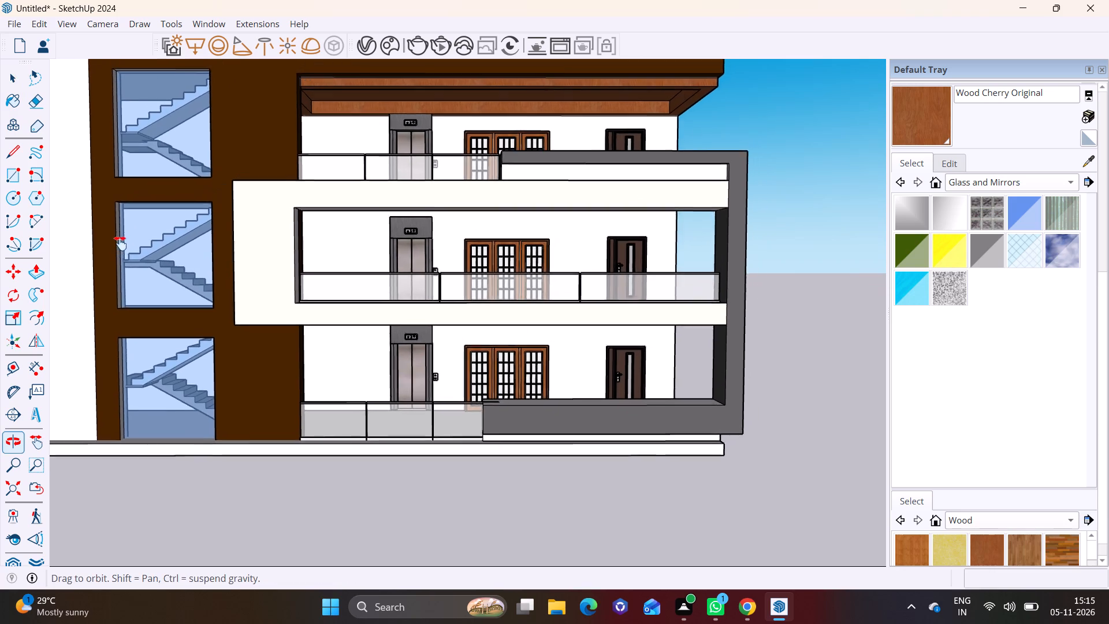
shift+middle_drag(120, 243, 97, 284)
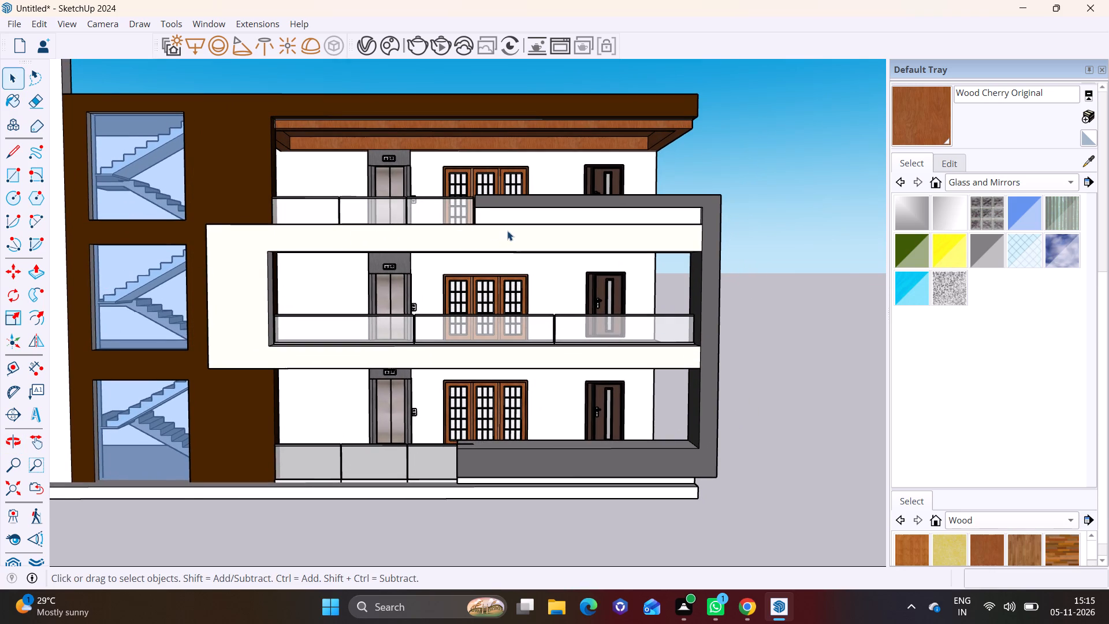
Pull the top face of the top-floor dark grey parapet up by about 11 3/4" and clear the selection.
middle_drag(509, 231, 420, 322)
scroll(486, 262, up, 3)
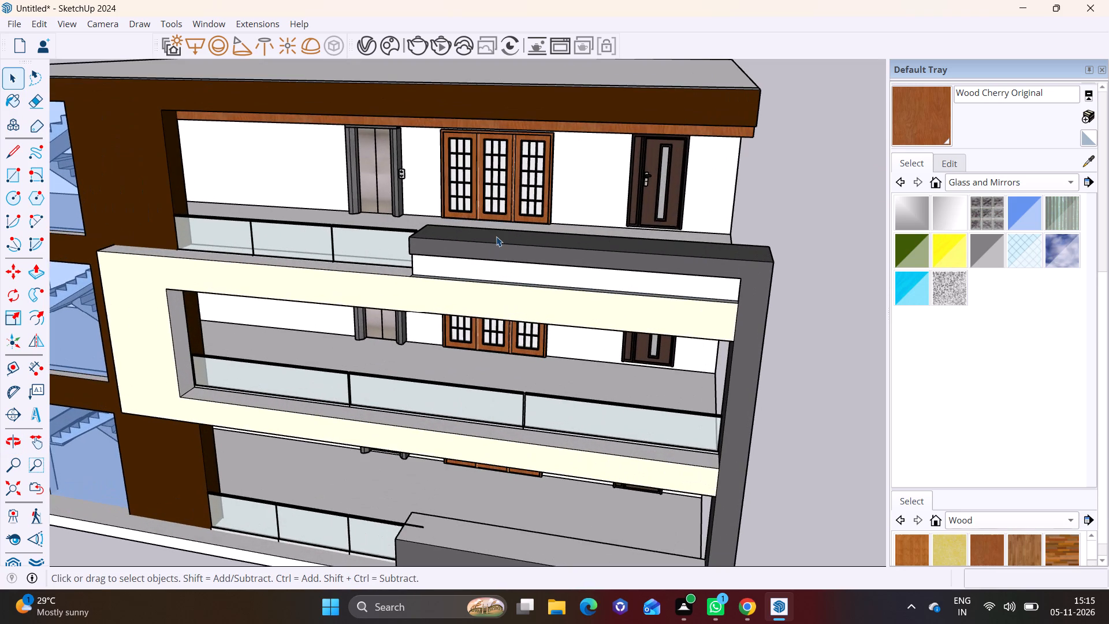
click(498, 236)
click(44, 270)
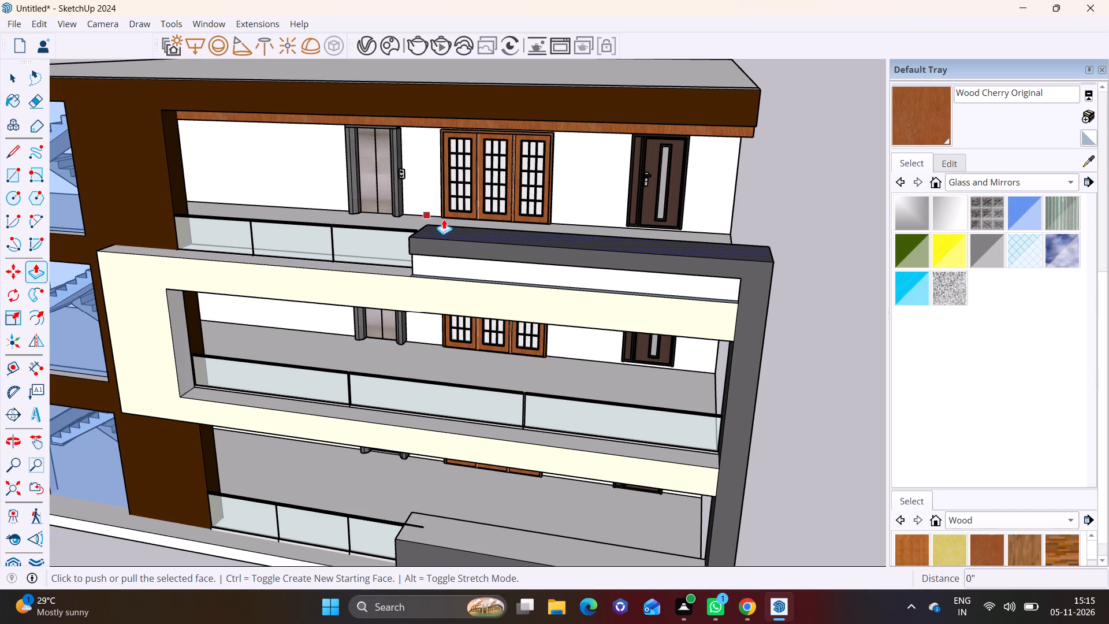
click(451, 229)
click(462, 211)
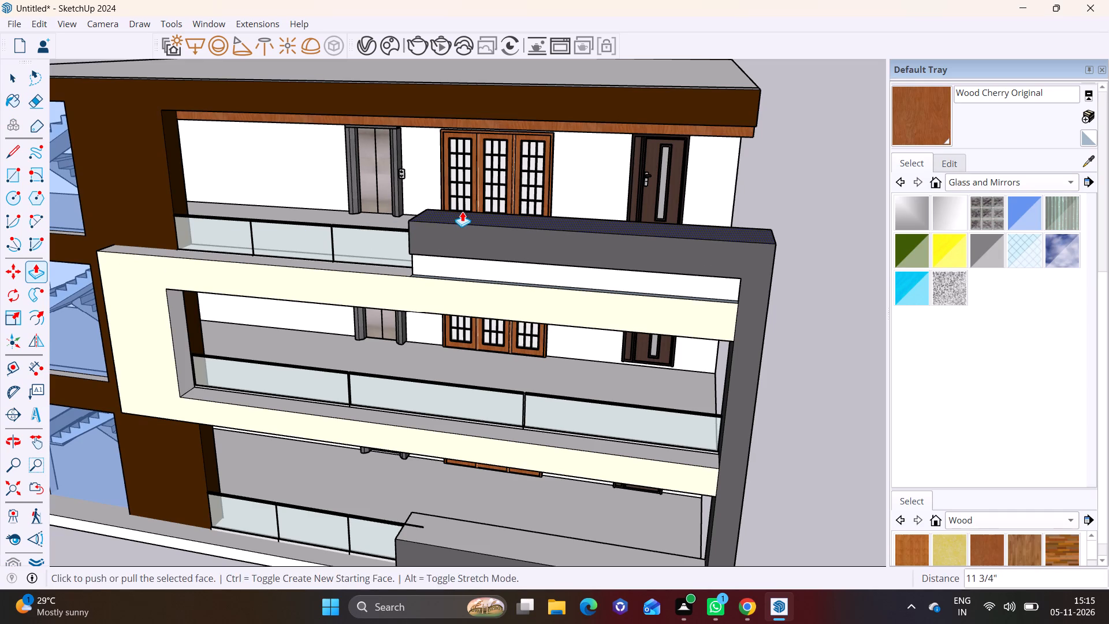
key(space)
click(799, 289)
Examine the whole building from the front, followed by the roof and the tall white wall beside the stairs.
scroll(690, 359, down, 6)
middle_drag(676, 370, 765, 283)
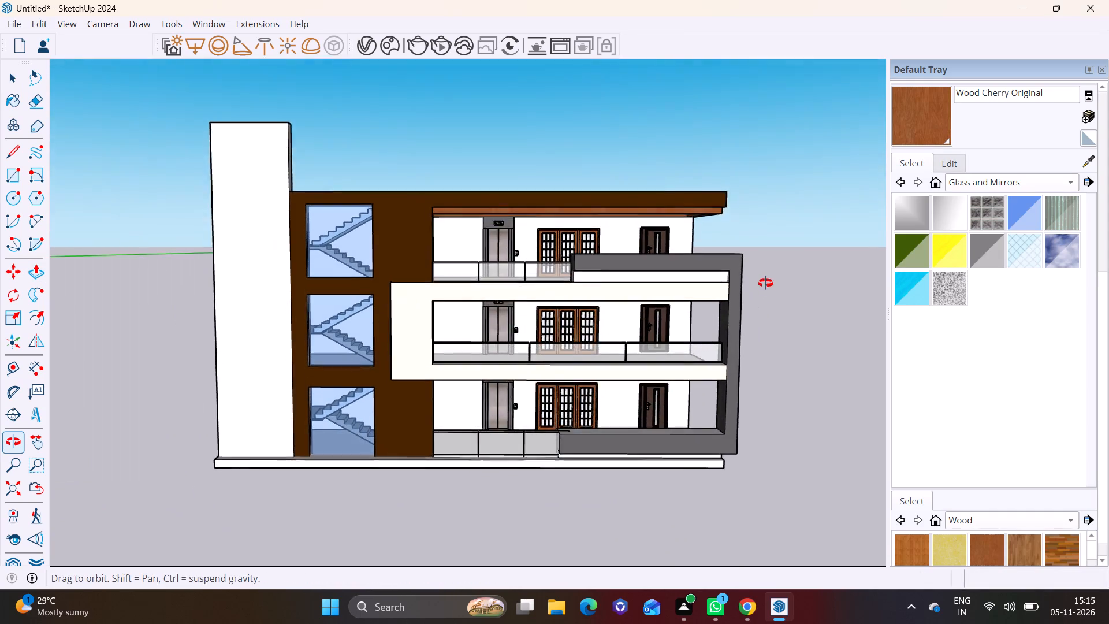
middle_drag(765, 283, 756, 277)
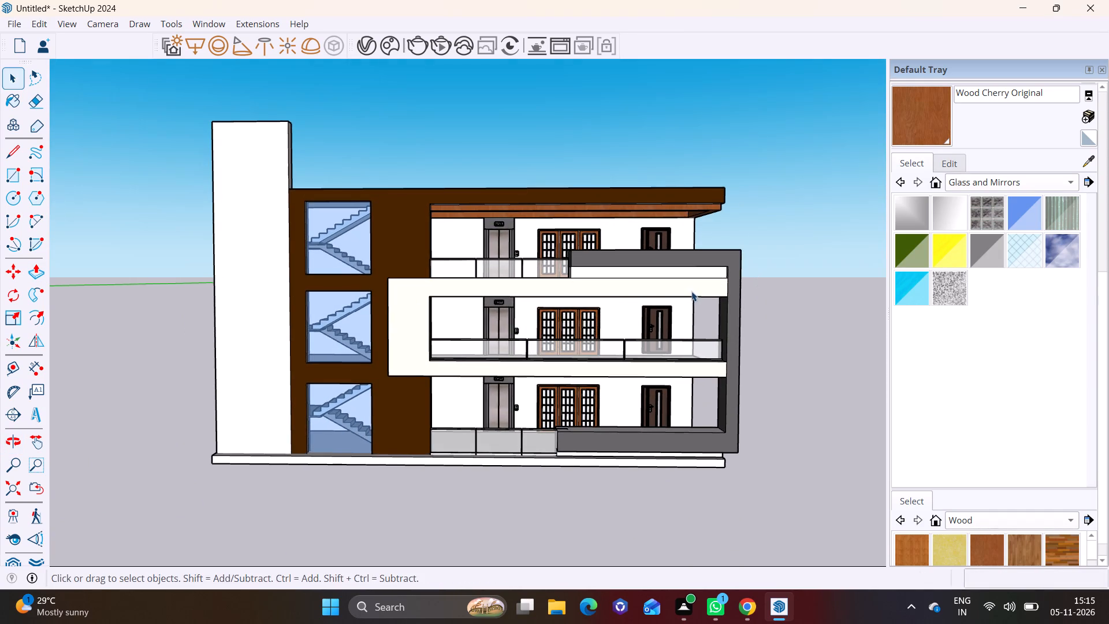
middle_drag(678, 290, 683, 274)
scroll(399, 289, up, 2)
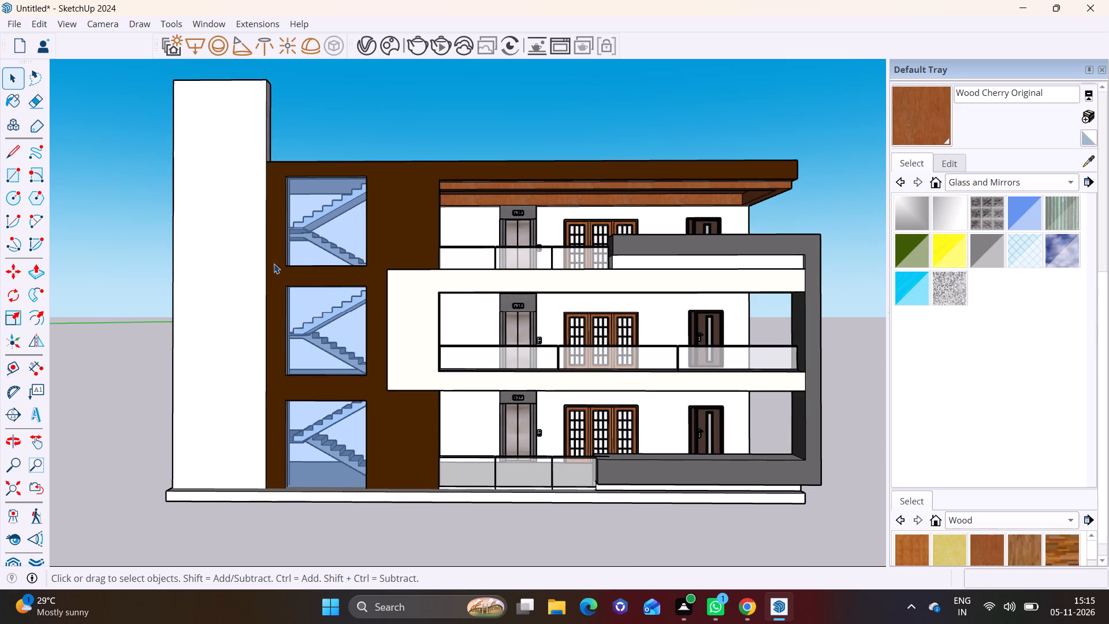
shift+middle_drag(289, 184, 288, 258)
scroll(334, 235, up, 1)
middle_drag(332, 234, 103, 332)
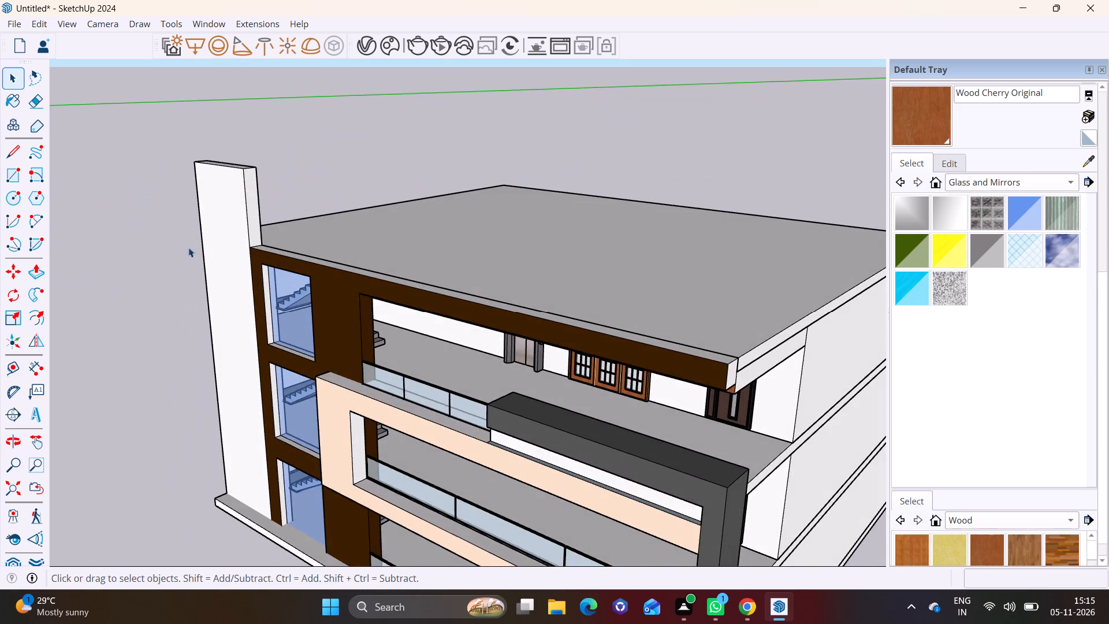
Draw a rectangle over the tall white wall's side face, from its top corner down to the roof edge.
scroll(231, 213, up, 7)
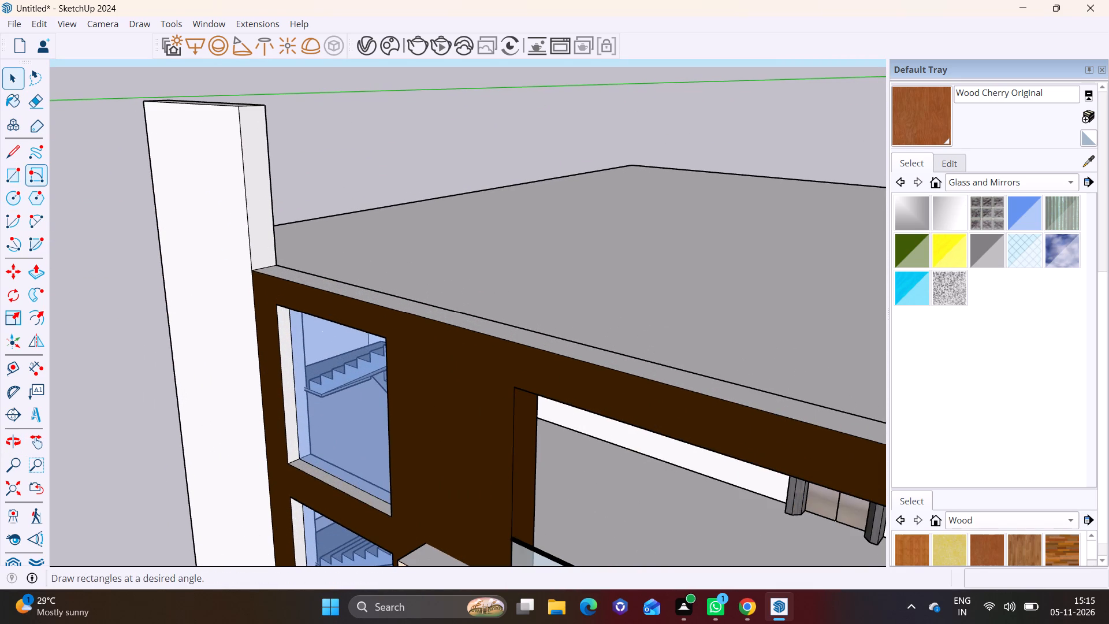
click(16, 179)
click(240, 108)
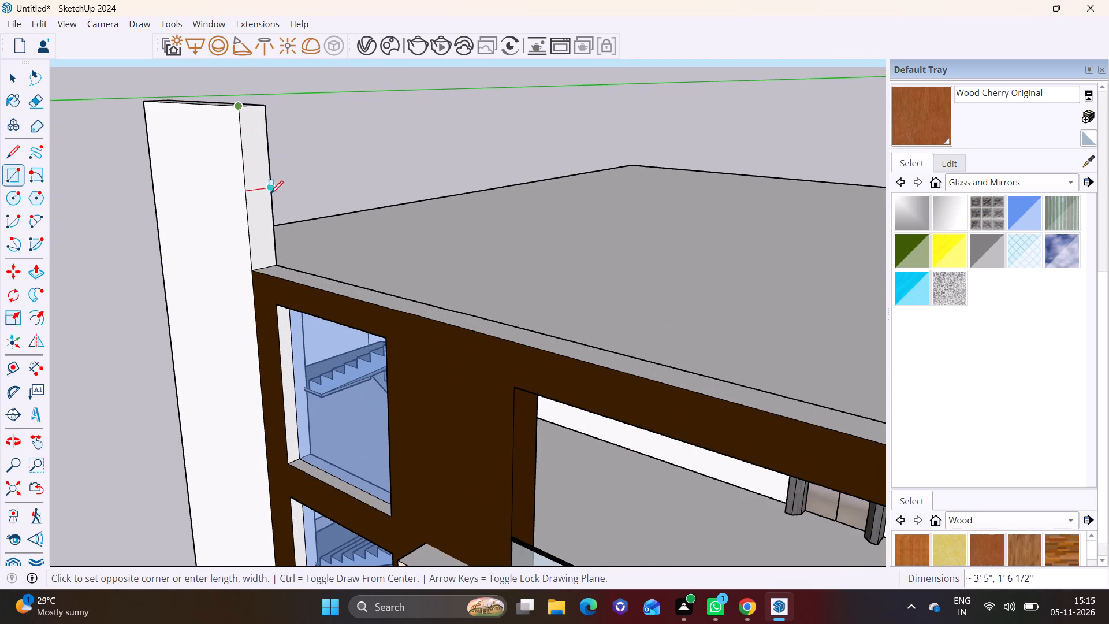
click(279, 263)
key(space)
Pull the rectangle on the white wall's side out about 15' 5" along the roof's front edge.
click(270, 237)
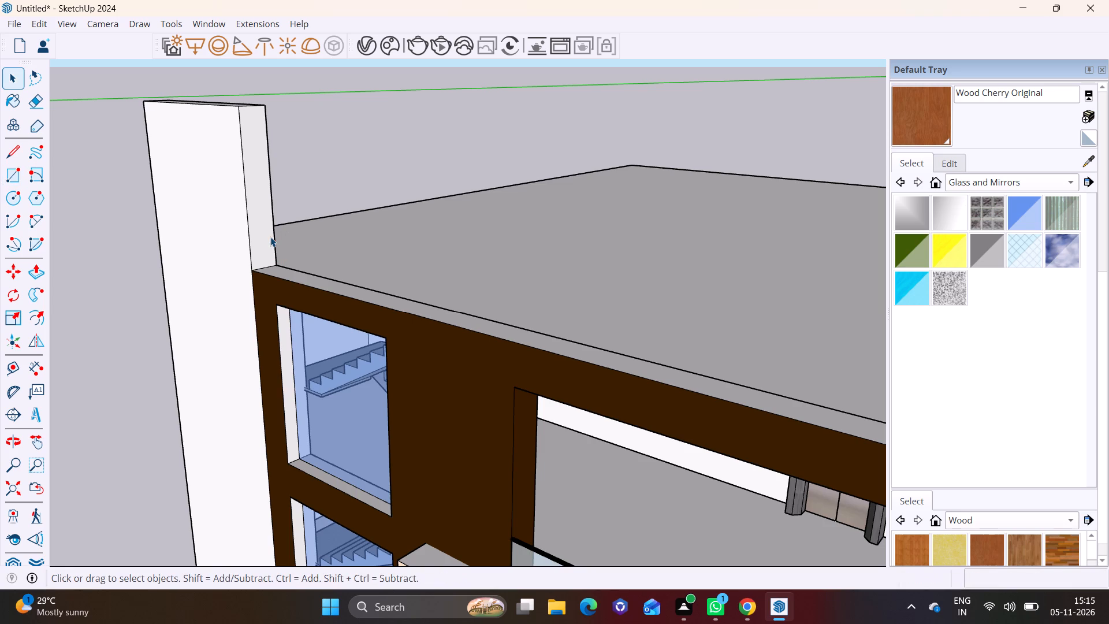
click(34, 271)
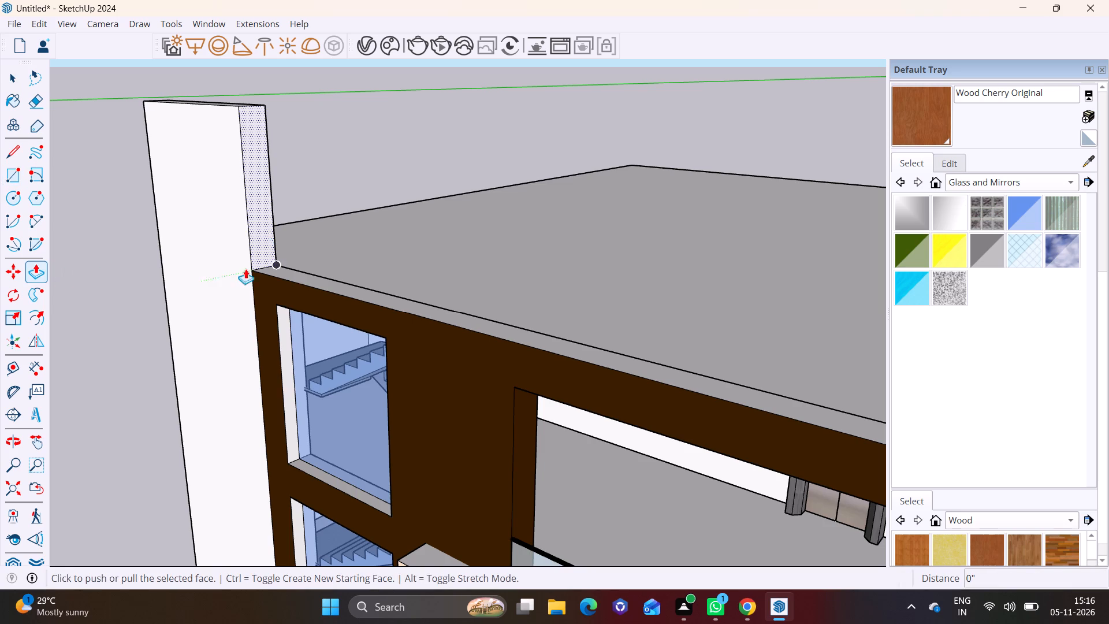
click(263, 227)
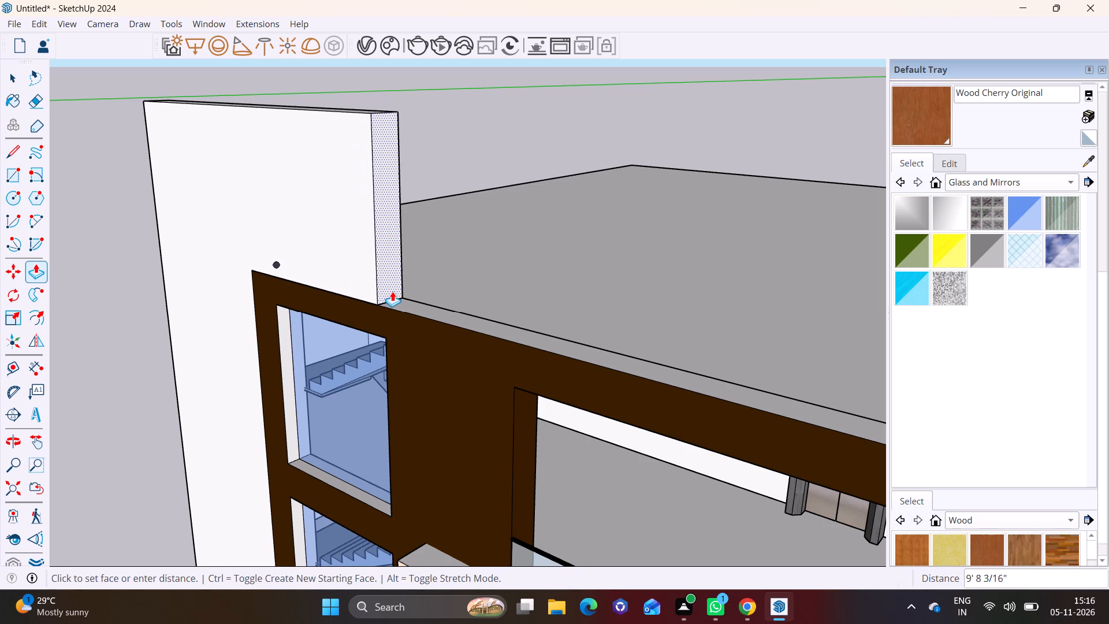
click(492, 307)
Examine the extended white wall from the front and from above, where it meets the brown facade and roof.
scroll(393, 365, down, 3)
middle_drag(476, 362, 550, 352)
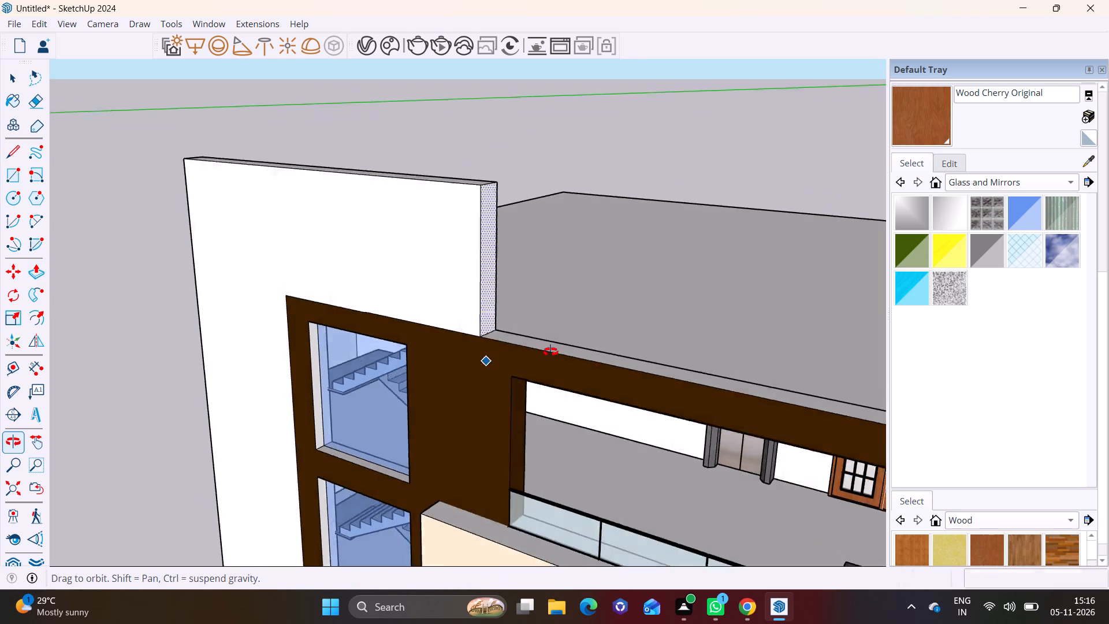
middle_drag(550, 352, 673, 252)
shift+middle_drag(585, 260, 522, 279)
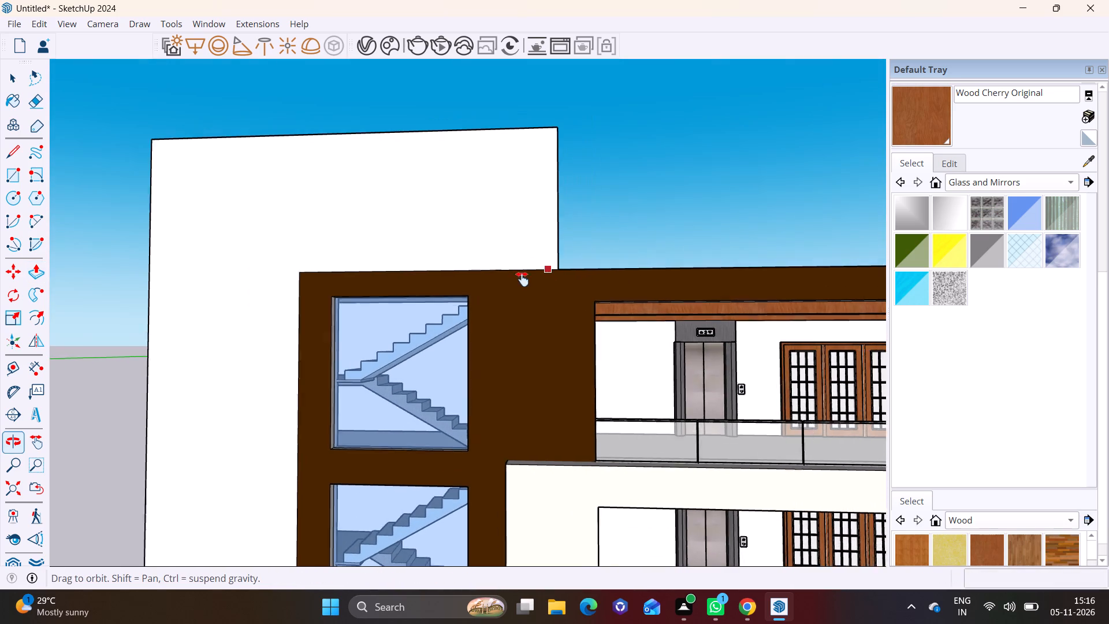
shift+middle_drag(522, 279, 441, 315)
shift+middle_drag(459, 289, 360, 369)
middle_drag(356, 366, 338, 421)
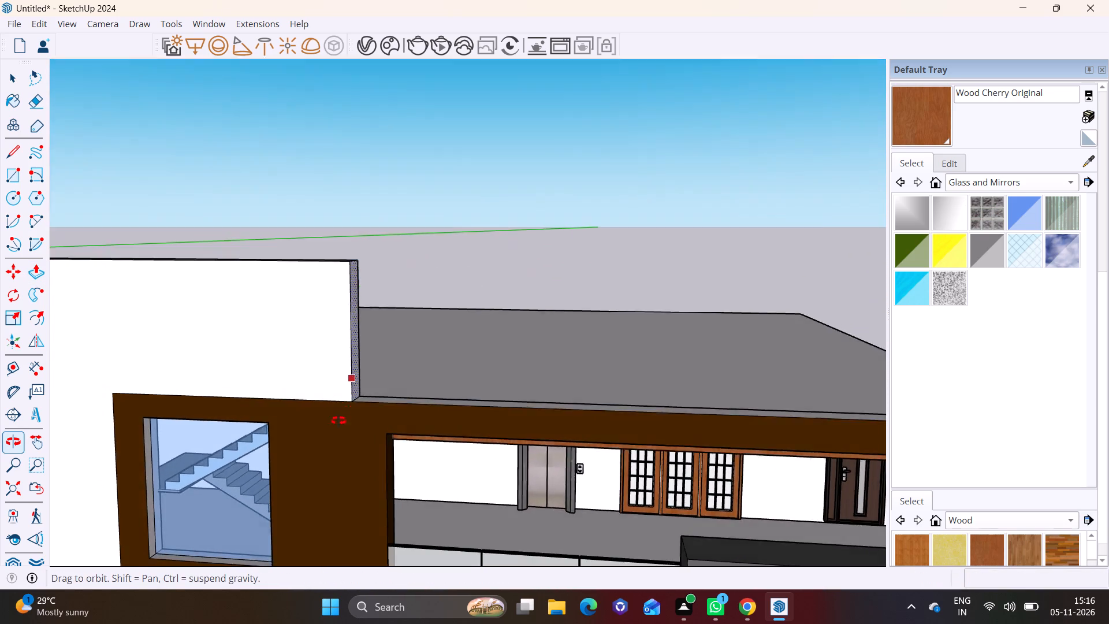
middle_drag(338, 421, 379, 344)
scroll(397, 323, up, 3)
shift+middle_drag(397, 322, 411, 208)
middle_drag(390, 243, 303, 417)
scroll(287, 318, down, 2)
shift+middle_drag(317, 318, 556, 377)
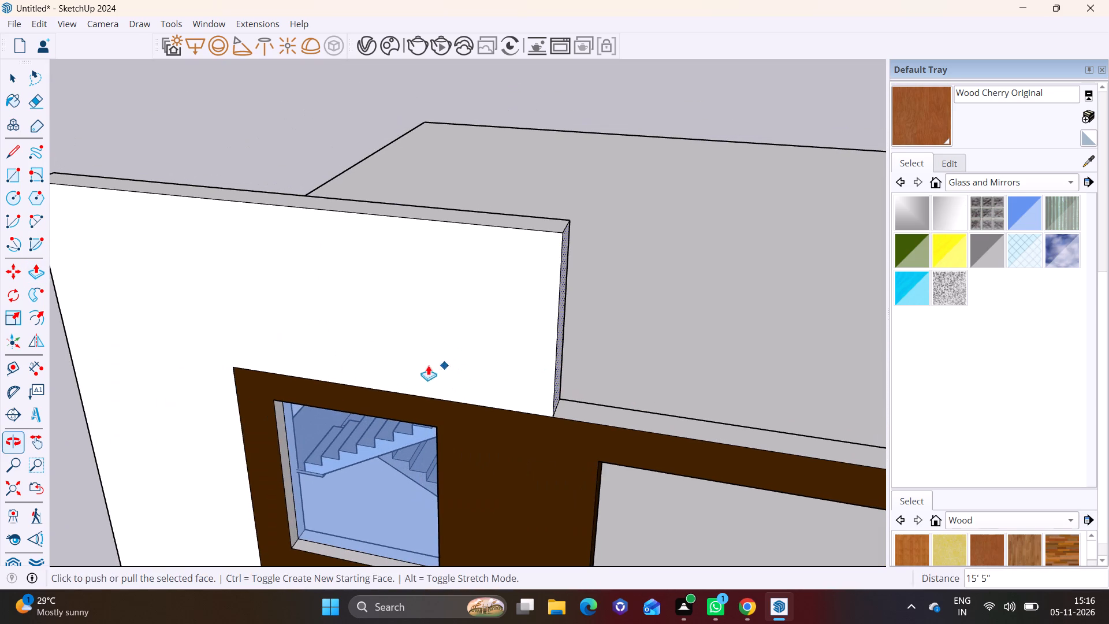
Push the white wall's front face back about 8 9/16" behind the brown facade and clear the selection.
key(space)
click(414, 359)
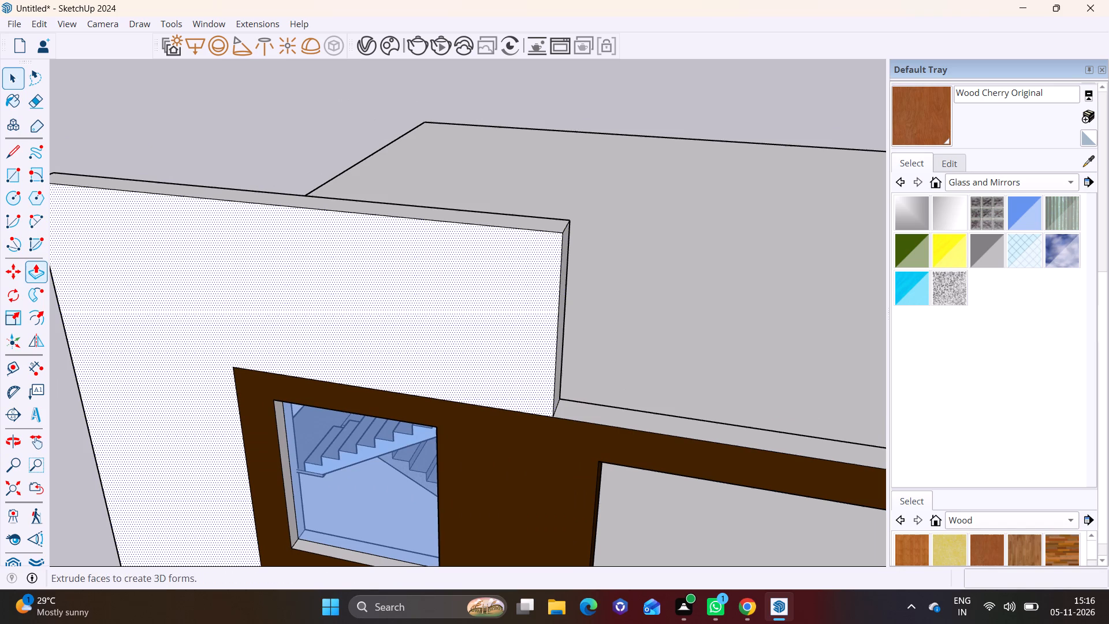
click(39, 276)
click(282, 309)
click(290, 303)
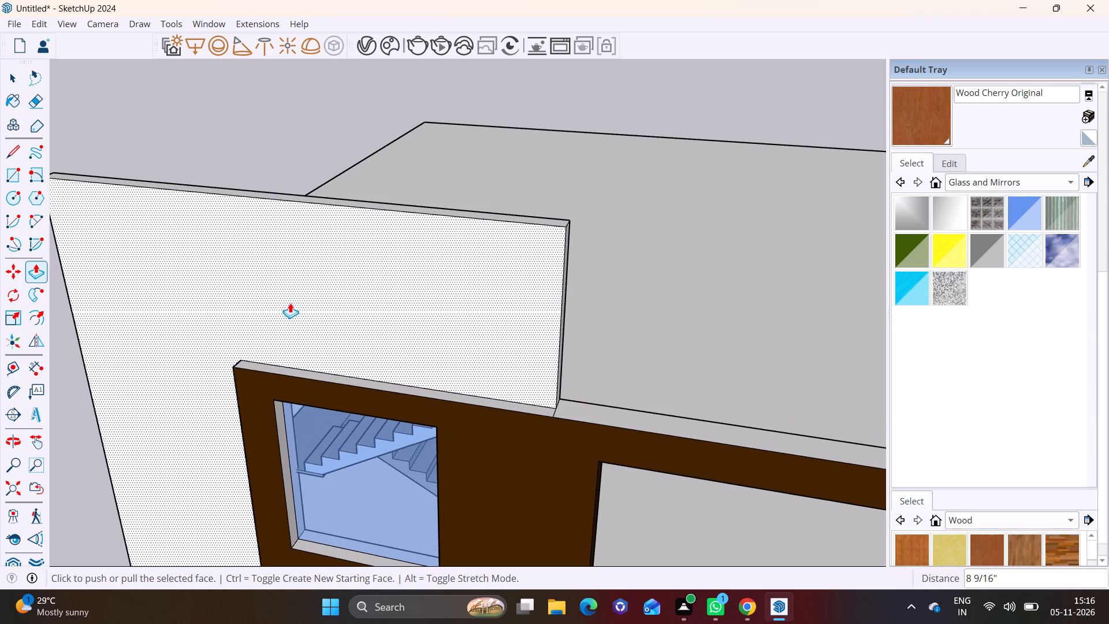
key(space)
click(233, 156)
Pull the end face of the white wall further along the roof's front edge, past the top-floor lift door.
shift+middle_drag(369, 315, 259, 293)
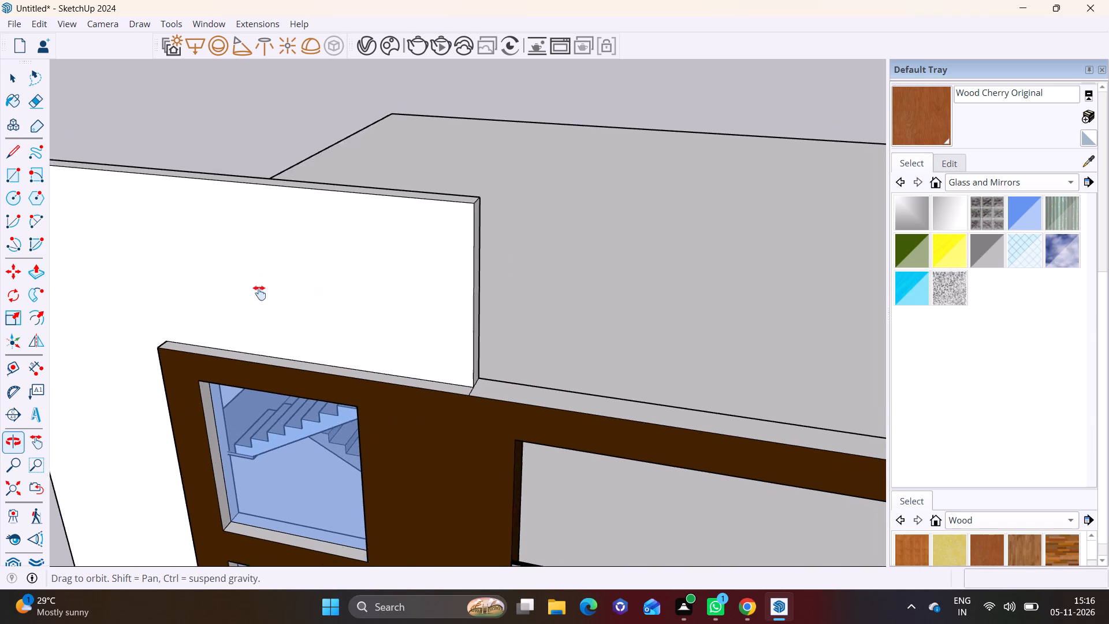
shift+middle_drag(259, 293, 187, 293)
click(22, 168)
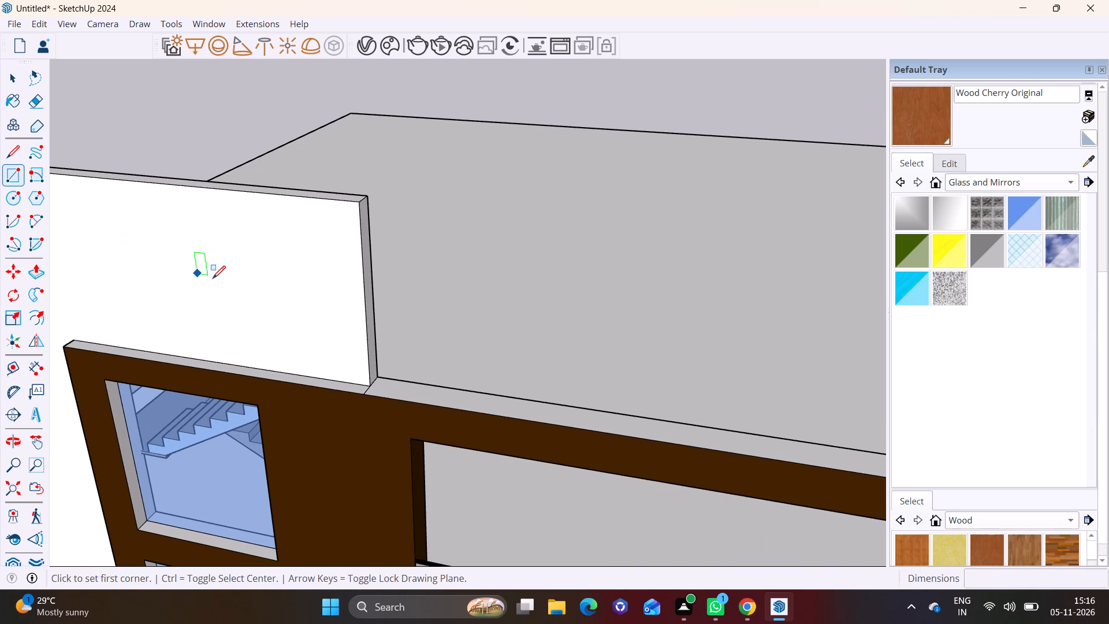
key(space)
click(373, 330)
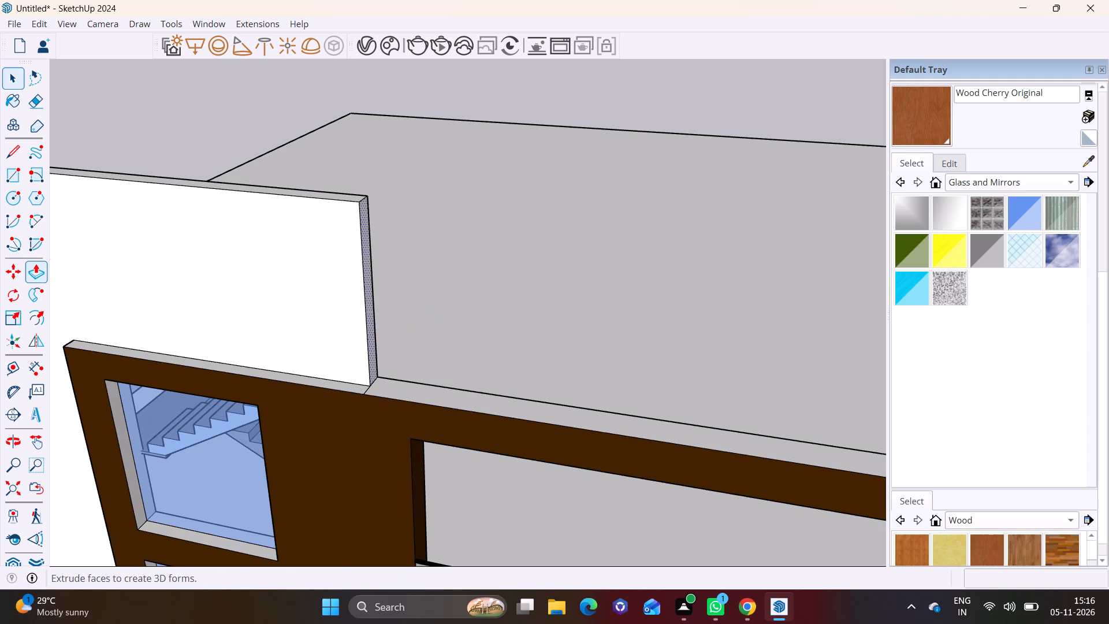
click(38, 265)
click(370, 283)
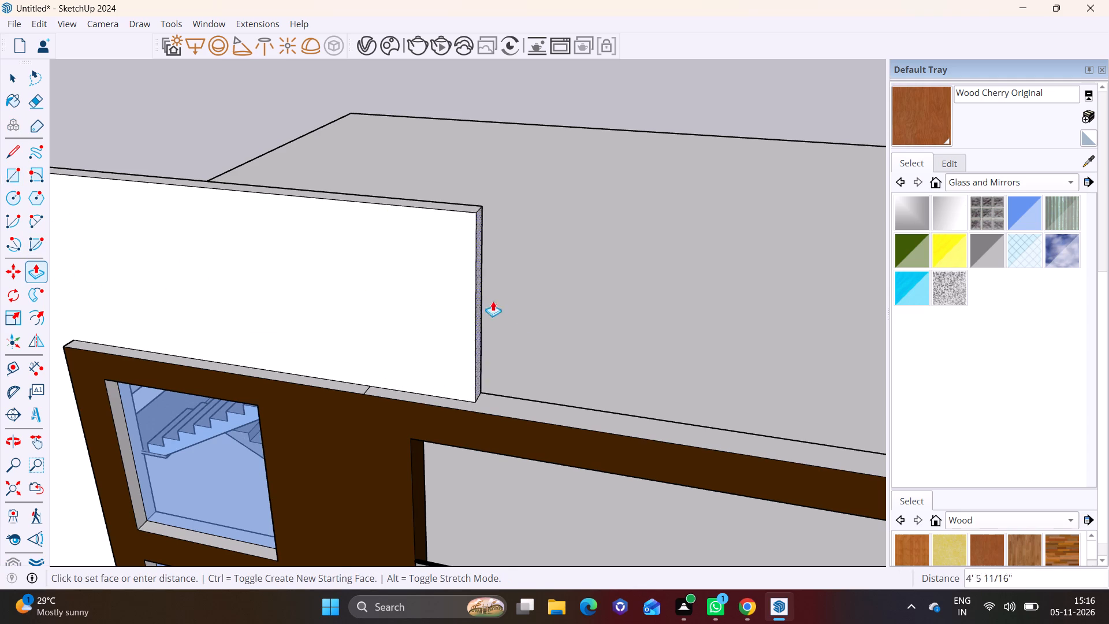
scroll(545, 317, down, 5)
scroll(520, 235, down, 1)
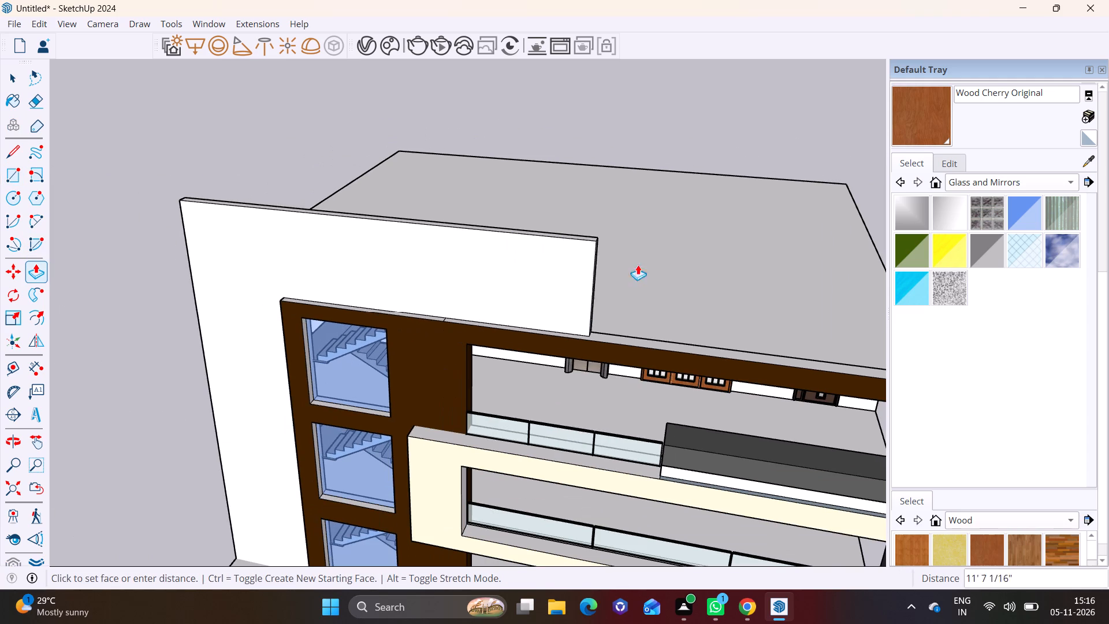
shift+middle_drag(709, 267, 662, 250)
drag(639, 259, 647, 254)
key(space)
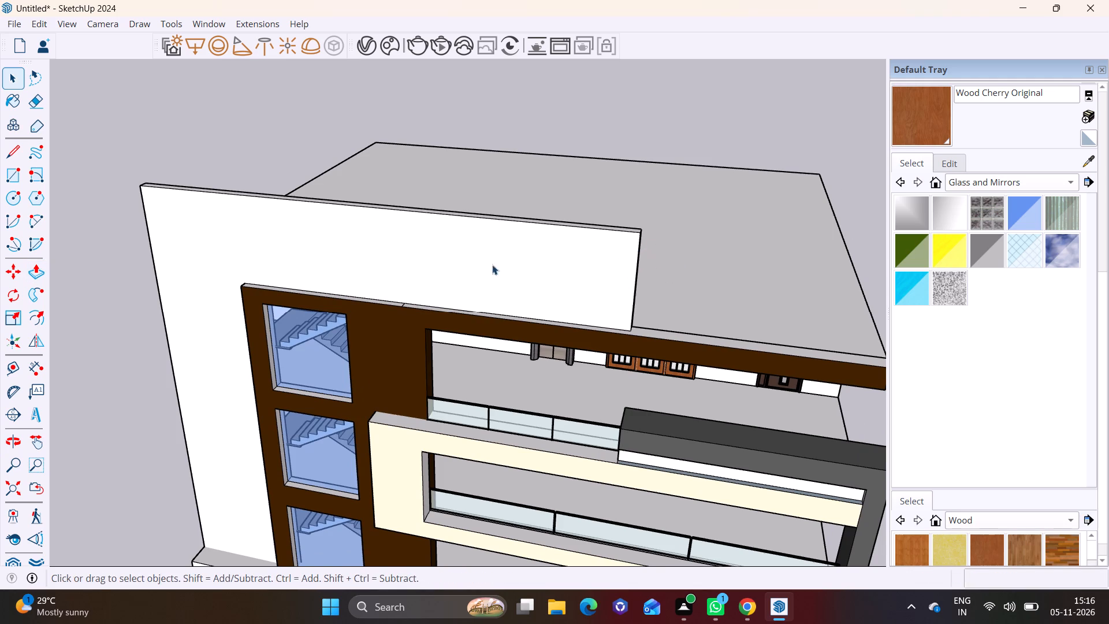
Draw a rectangle about 3' 10 3/8" by 8 9/16" on the brown facade's top ledge, between the stair window and balcony opening.
scroll(431, 265, up, 3)
click(19, 167)
scroll(326, 315, up, 1)
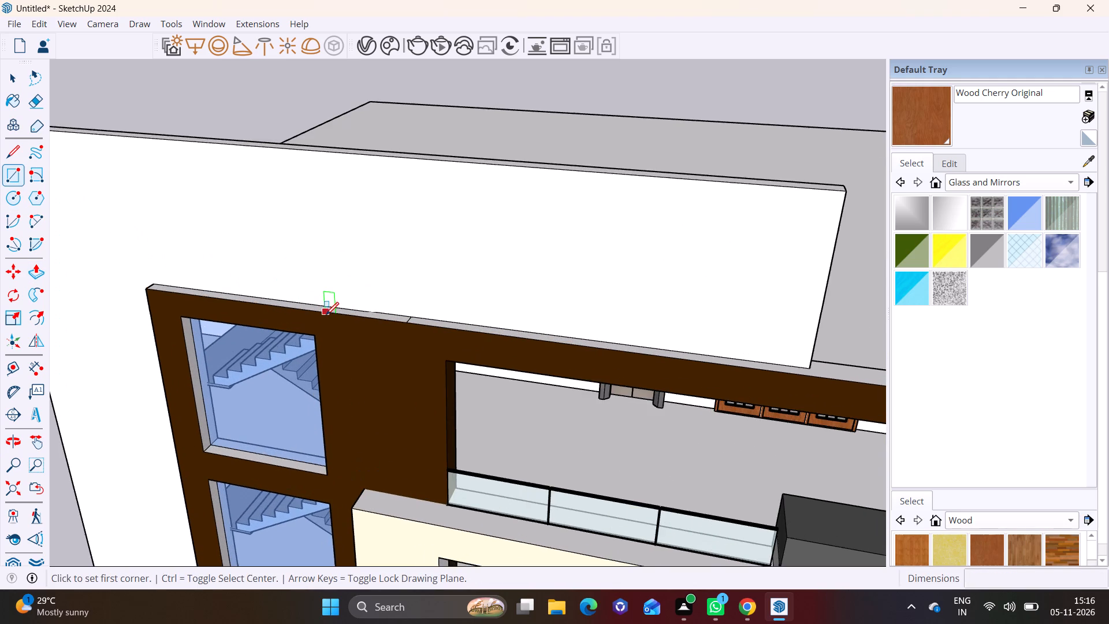
scroll(326, 315, up, 1)
middle_drag(326, 315, 310, 387)
scroll(362, 353, up, 3)
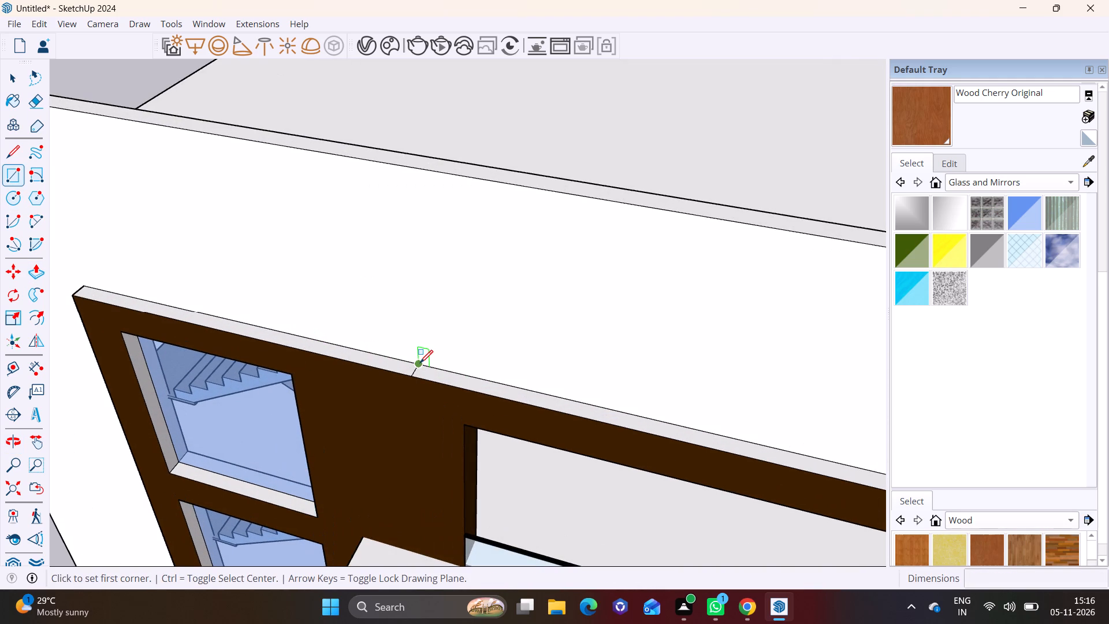
click(420, 363)
click(319, 352)
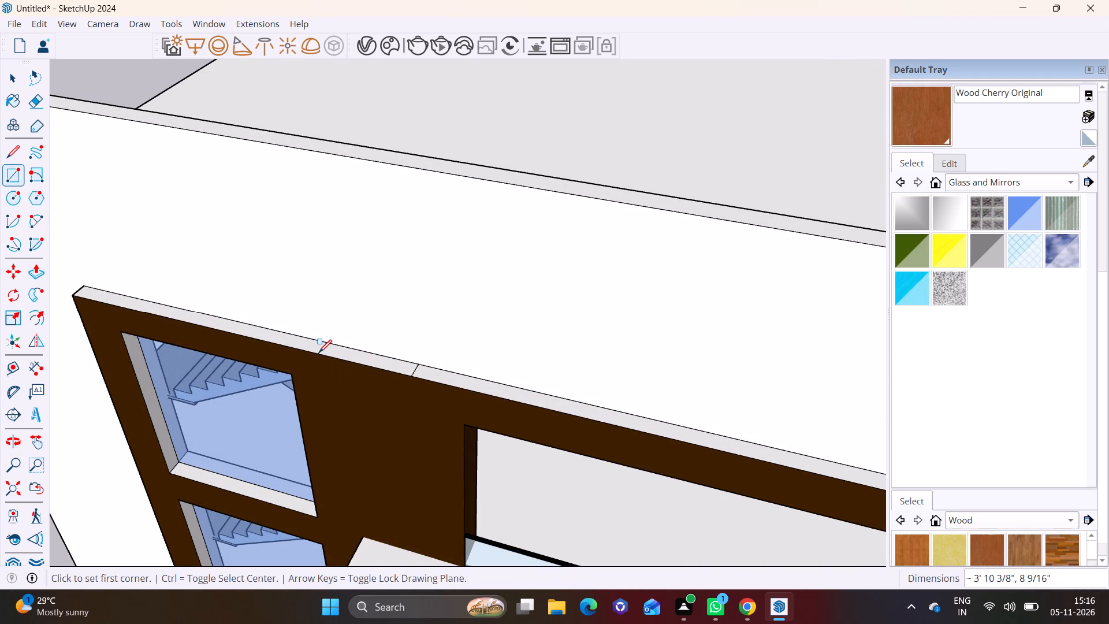
key(space)
Pull the ledge rectangle up about 7' 3 9/16" to form a pillar in front of the white wall.
click(340, 354)
click(30, 266)
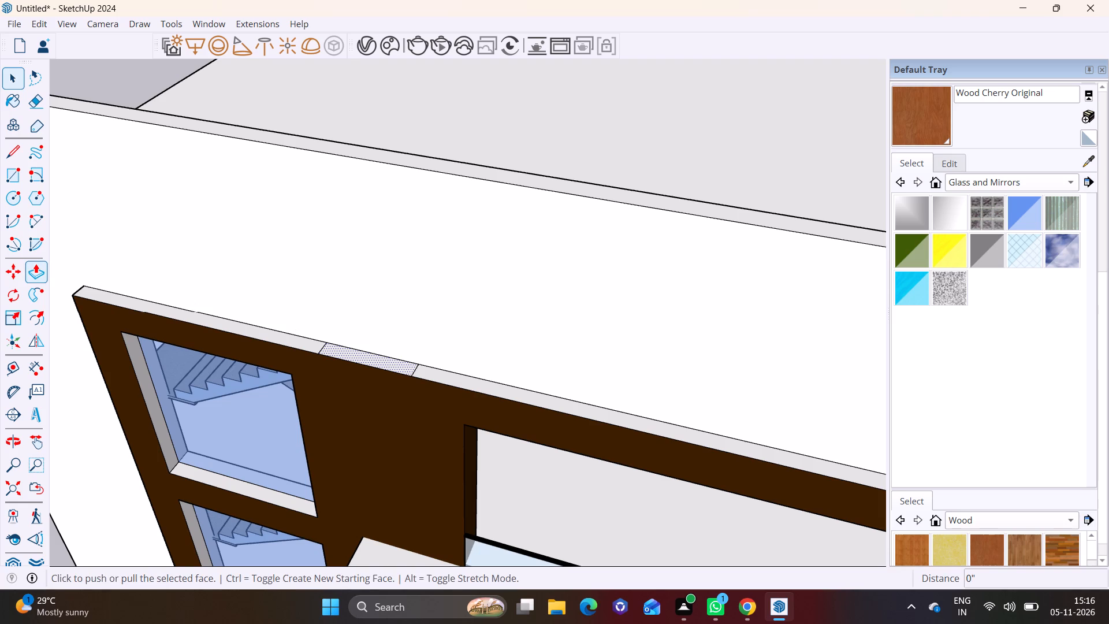
click(354, 357)
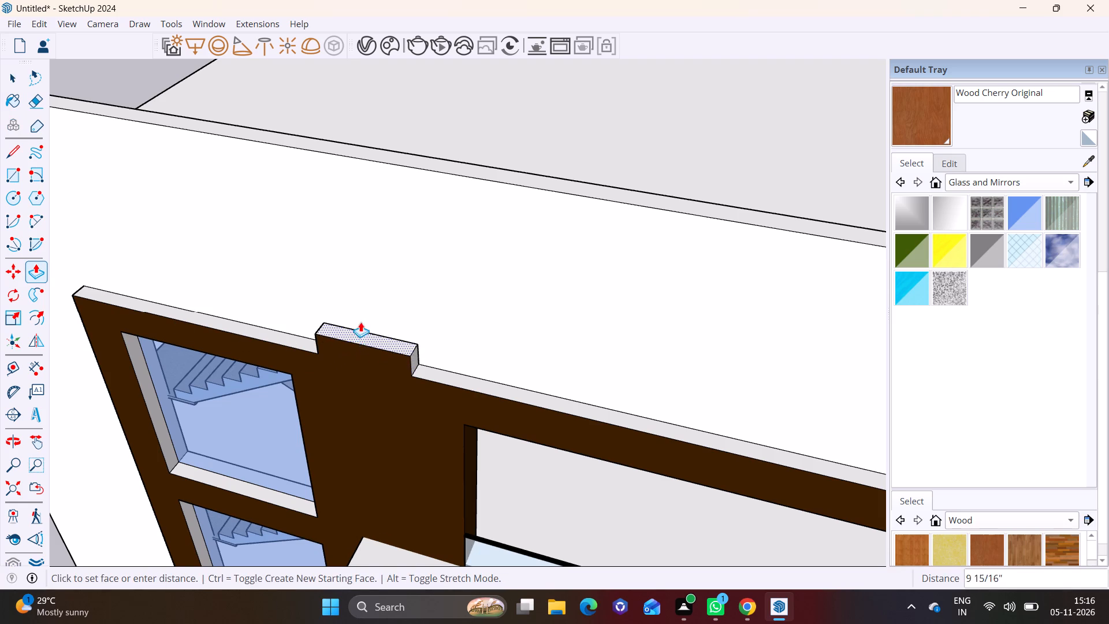
click(440, 187)
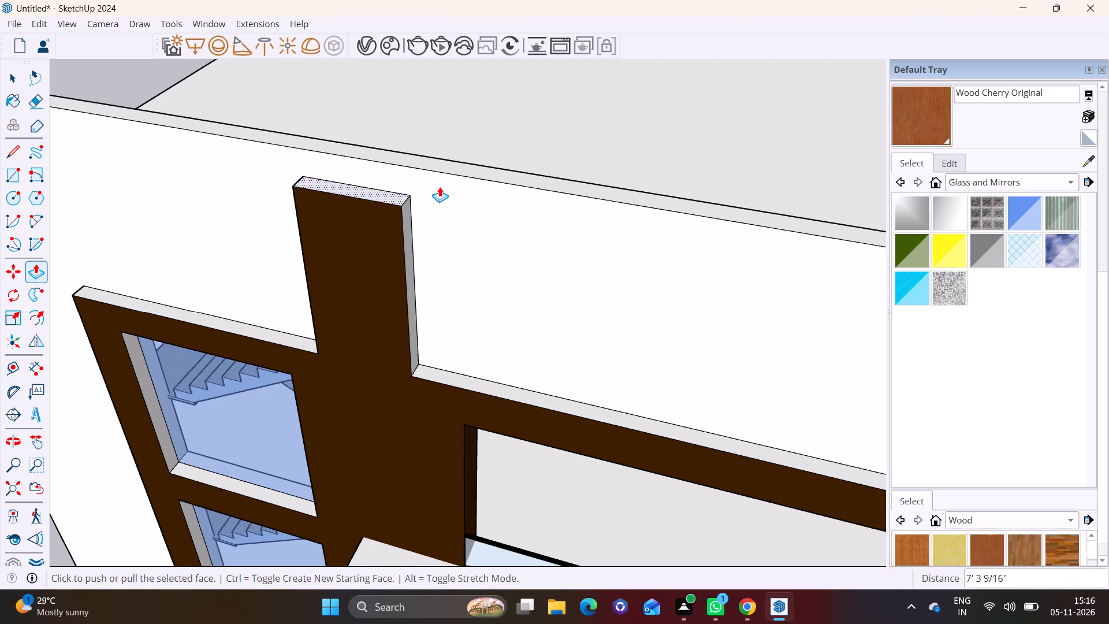
Draw a line across the pillar's base to separate its front face from the brown facade.
middle_drag(306, 341, 417, 196)
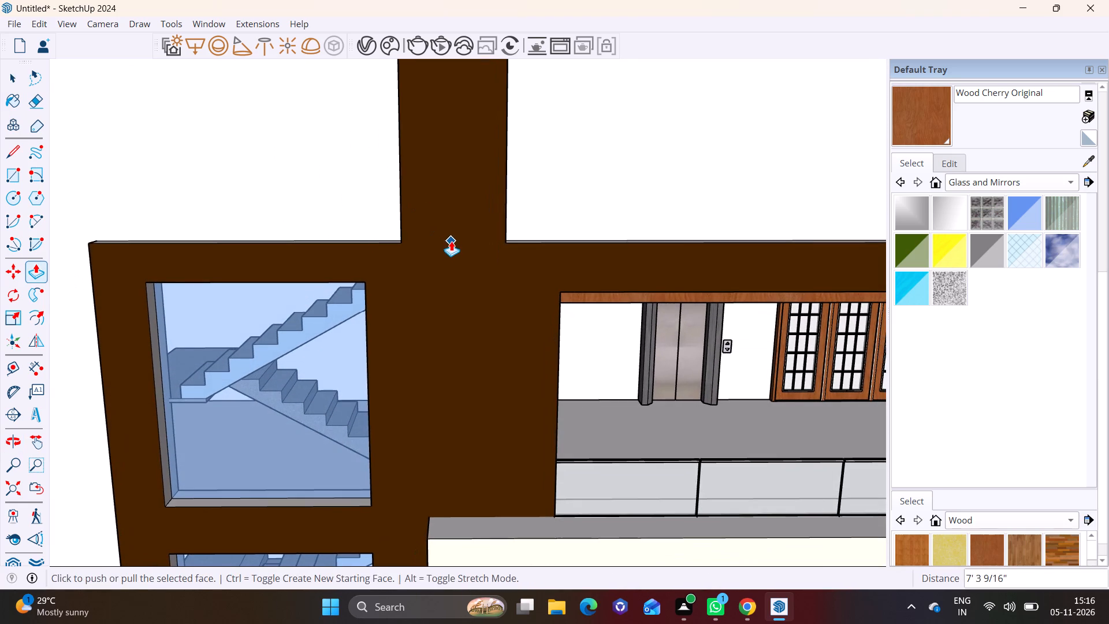
scroll(451, 241, up, 1)
middle_drag(451, 241, 158, 259)
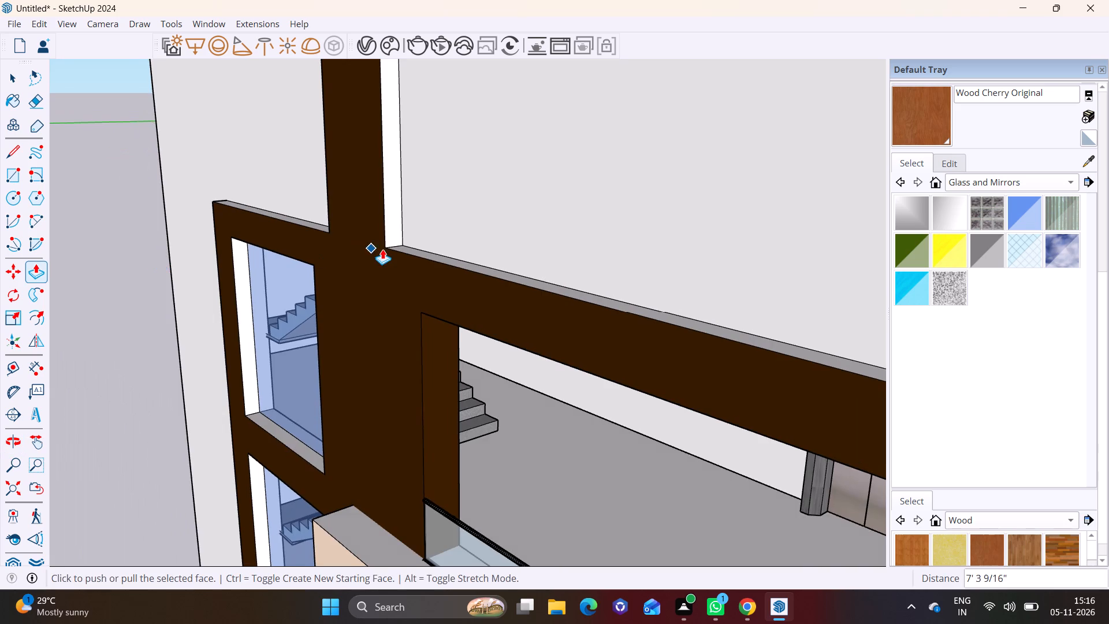
scroll(382, 249, up, 5)
click(7, 144)
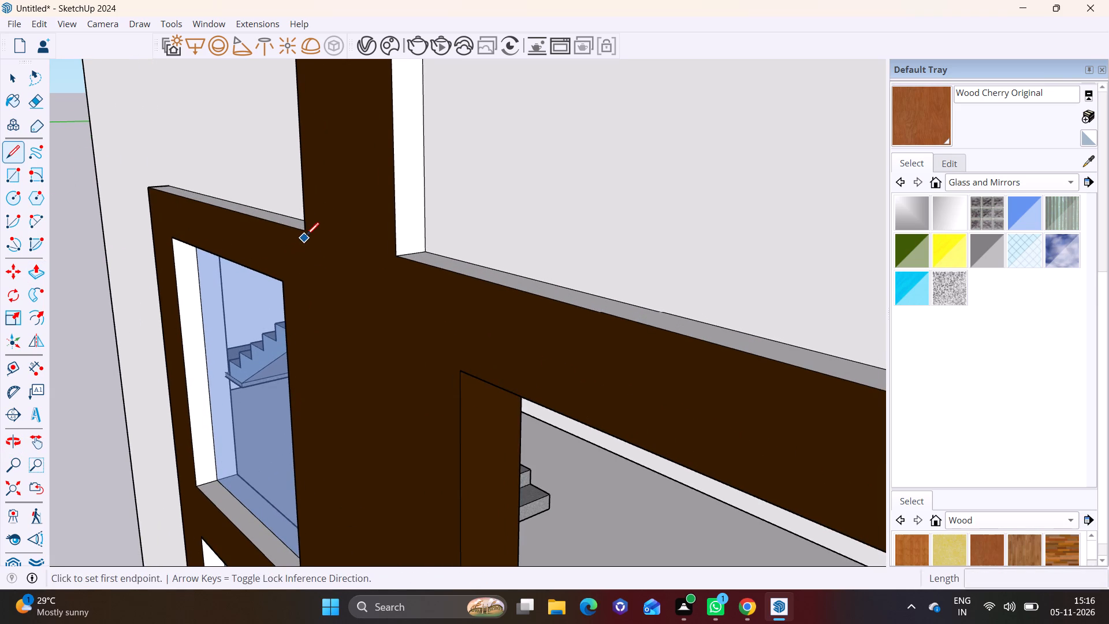
click(306, 233)
click(399, 258)
key(space)
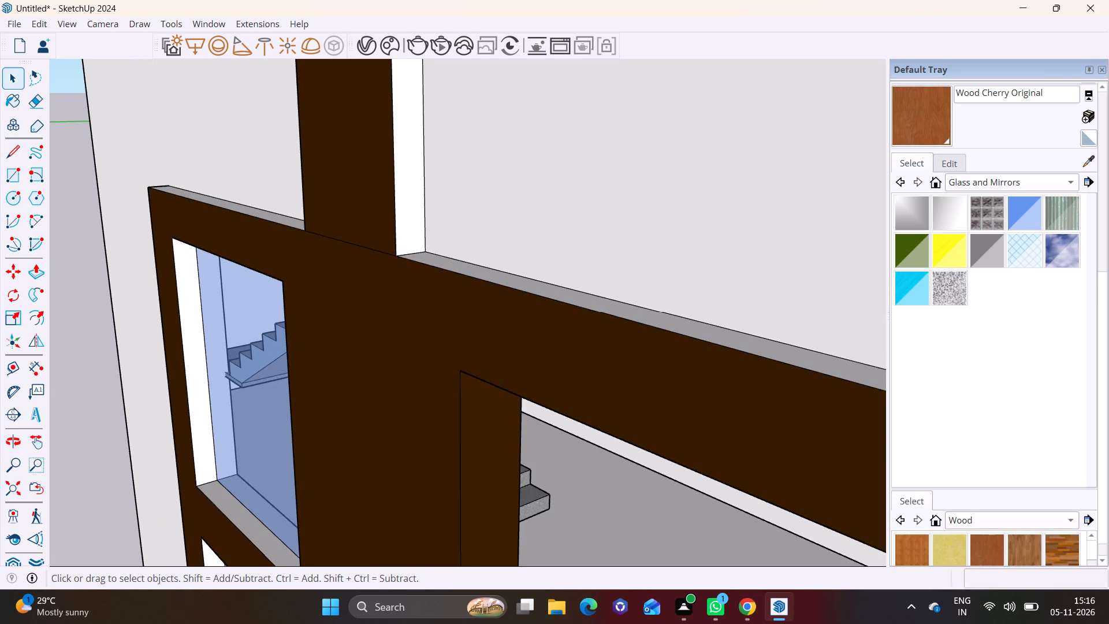
Paint the pillar's front face with Wood Board Cork and clear the selection.
drag(941, 554, 937, 548)
click(389, 189)
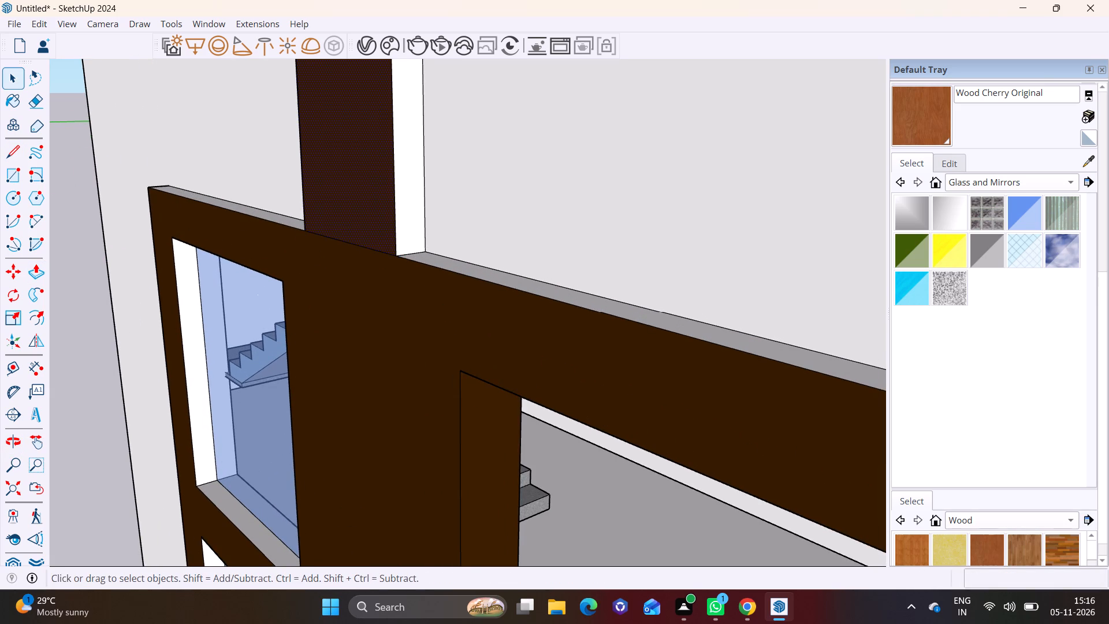
click(959, 547)
click(360, 201)
key(space)
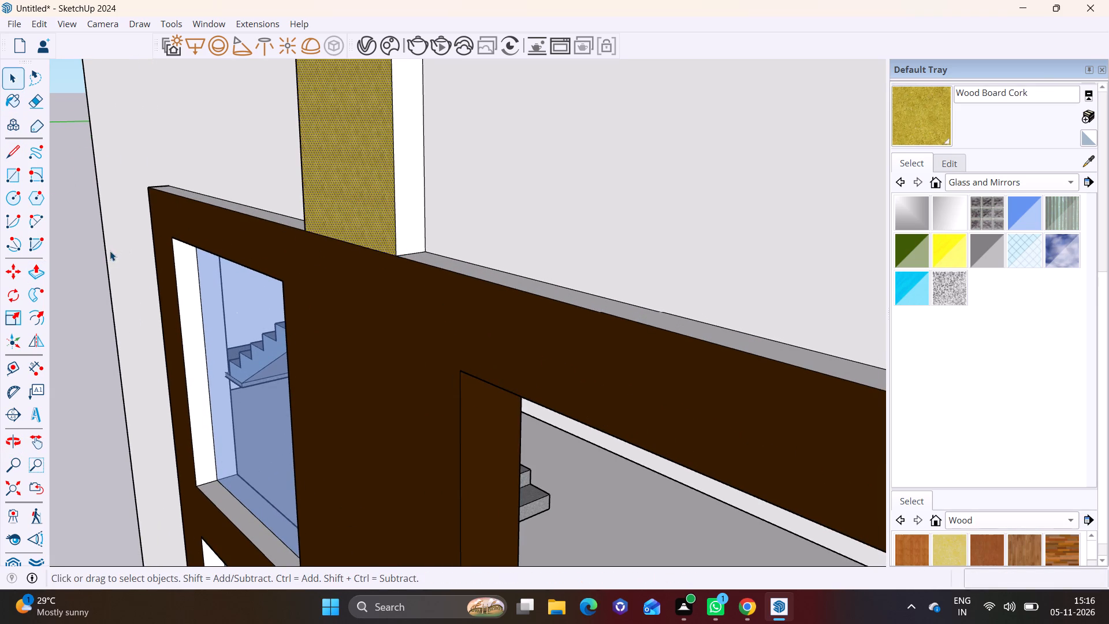
click(91, 272)
Push the cork-covered front face of the pillar back about 3 1/4" from the facade.
scroll(215, 307, down, 3)
middle_drag(312, 313, 505, 224)
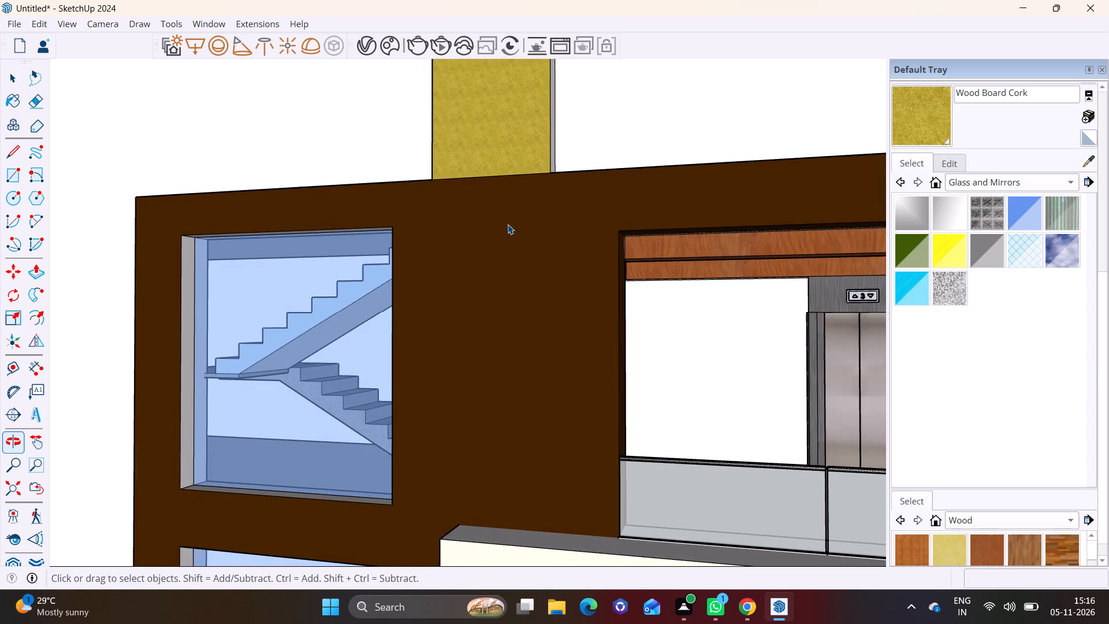
scroll(508, 224, down, 3)
scroll(142, 0, down, 1)
shift+middle_drag(0, 0, 0, 74)
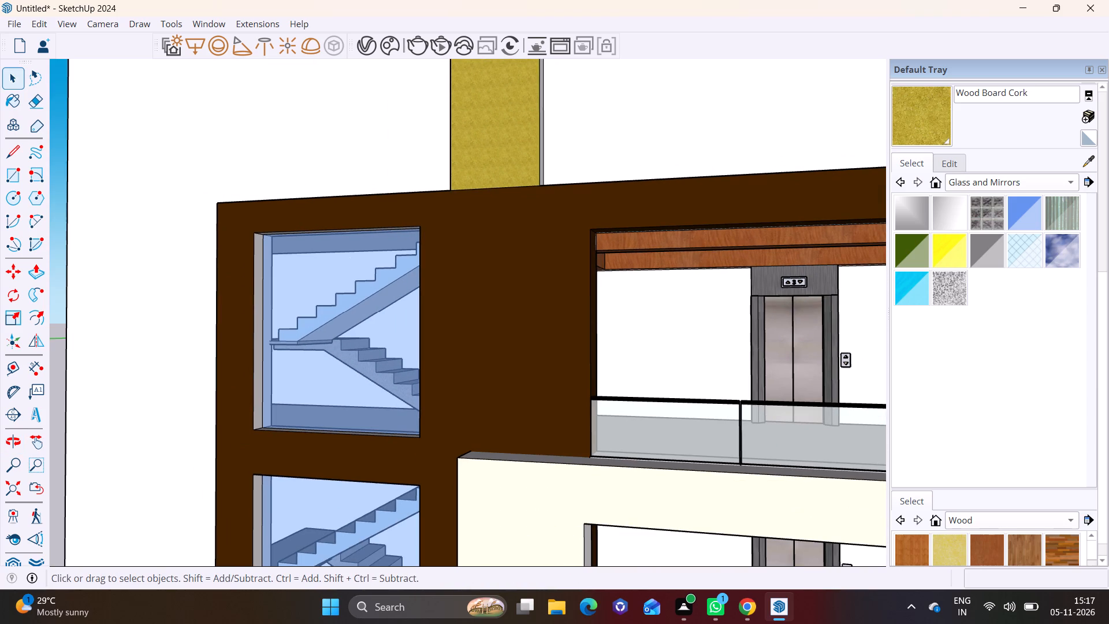
scroll(88, 0, down, 4)
scroll(284, 105, down, 2)
shift+middle_drag(356, 166, 231, 296)
middle_drag(353, 228, 256, 317)
scroll(307, 294, up, 4)
key(space)
click(310, 261)
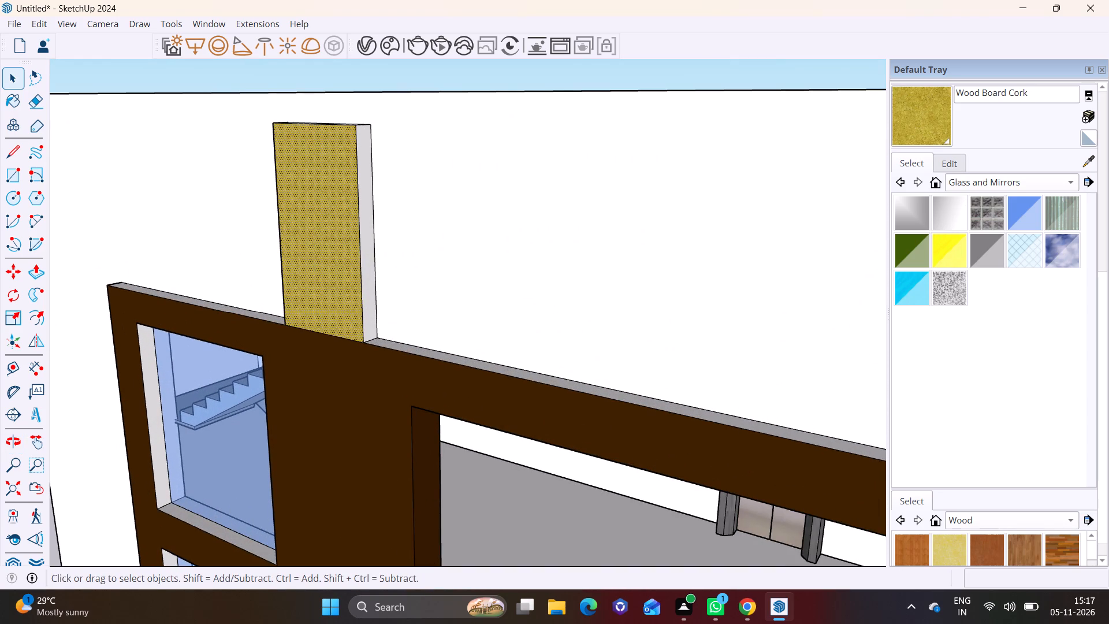
click(42, 266)
click(306, 265)
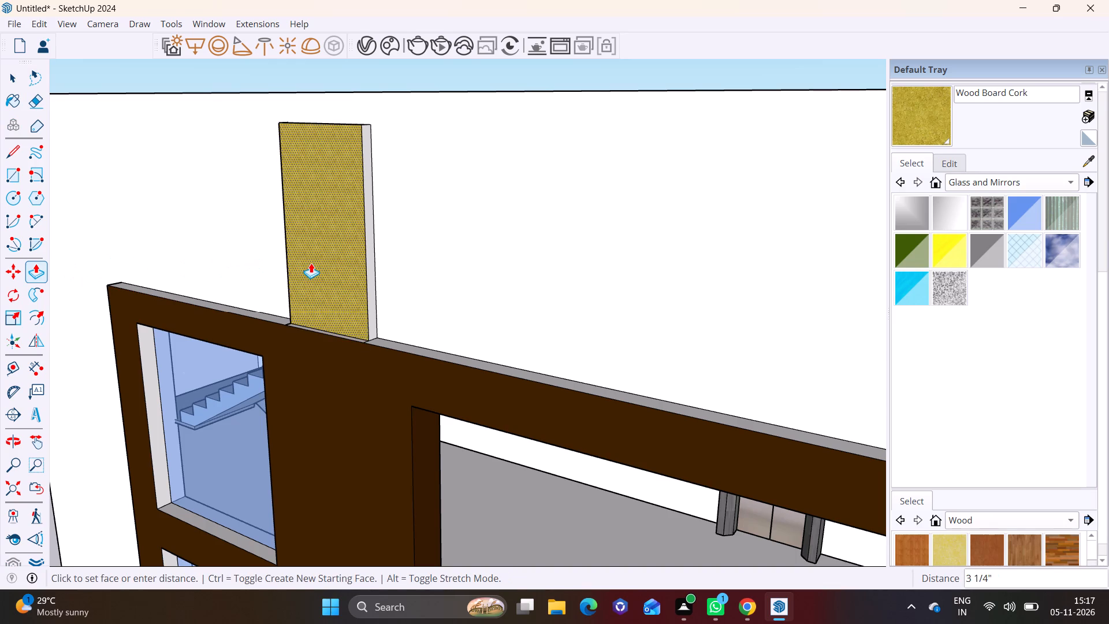
click(311, 263)
Sample the white wall's Default material and paint it over the cork-covered ledge strip at the foot of the pillar.
scroll(296, 339, up, 3)
middle_drag(333, 332, 295, 440)
scroll(336, 387, up, 7)
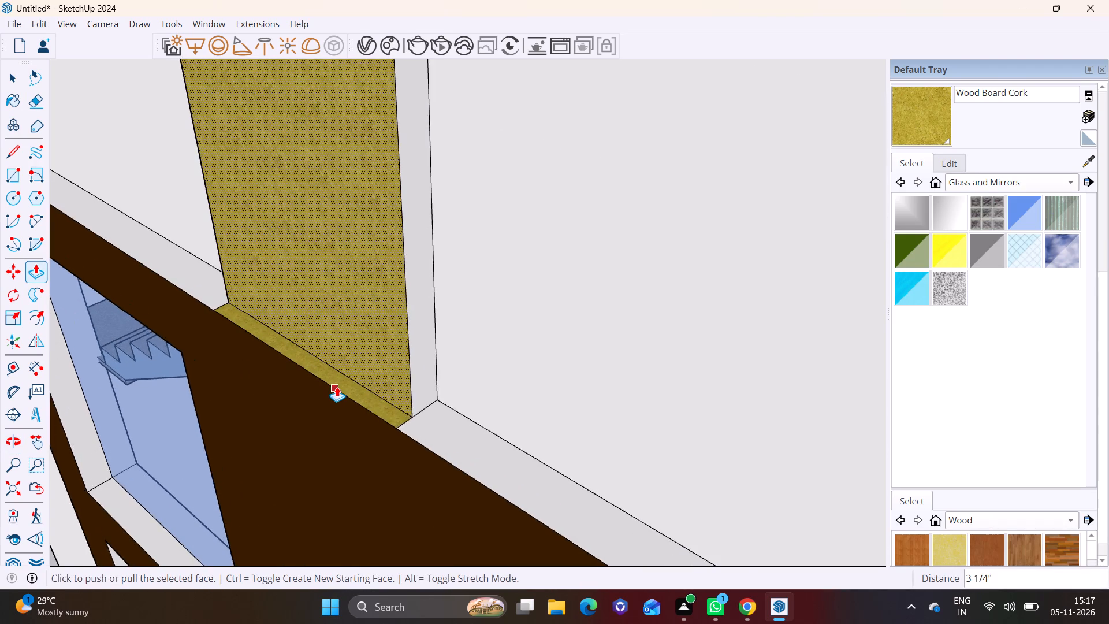
scroll(337, 387, up, 3)
key(space)
click(497, 448)
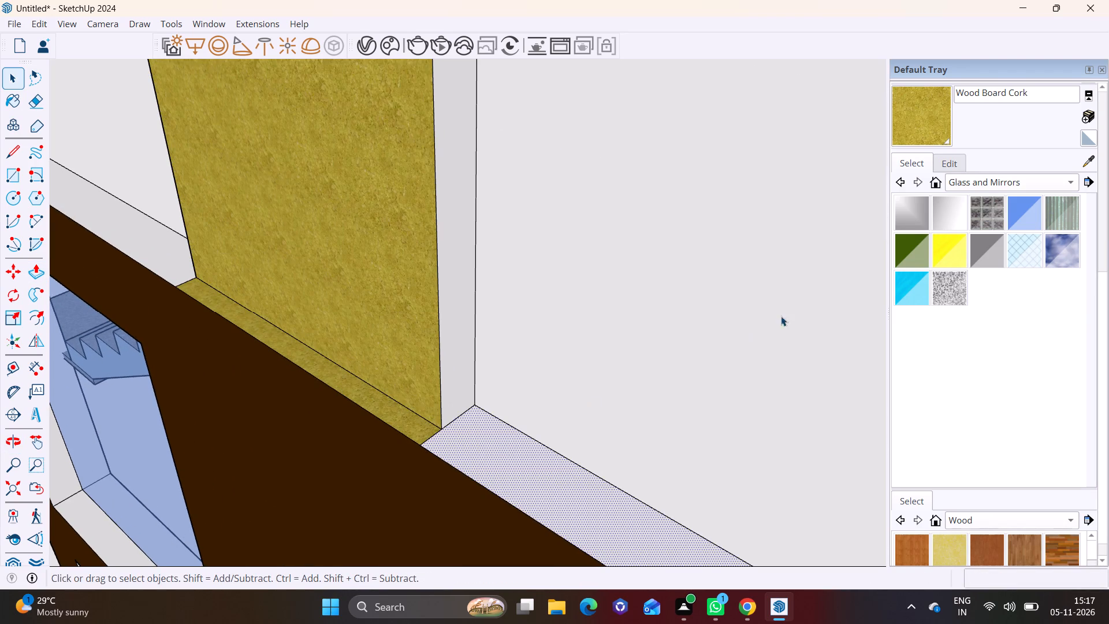
click(1096, 157)
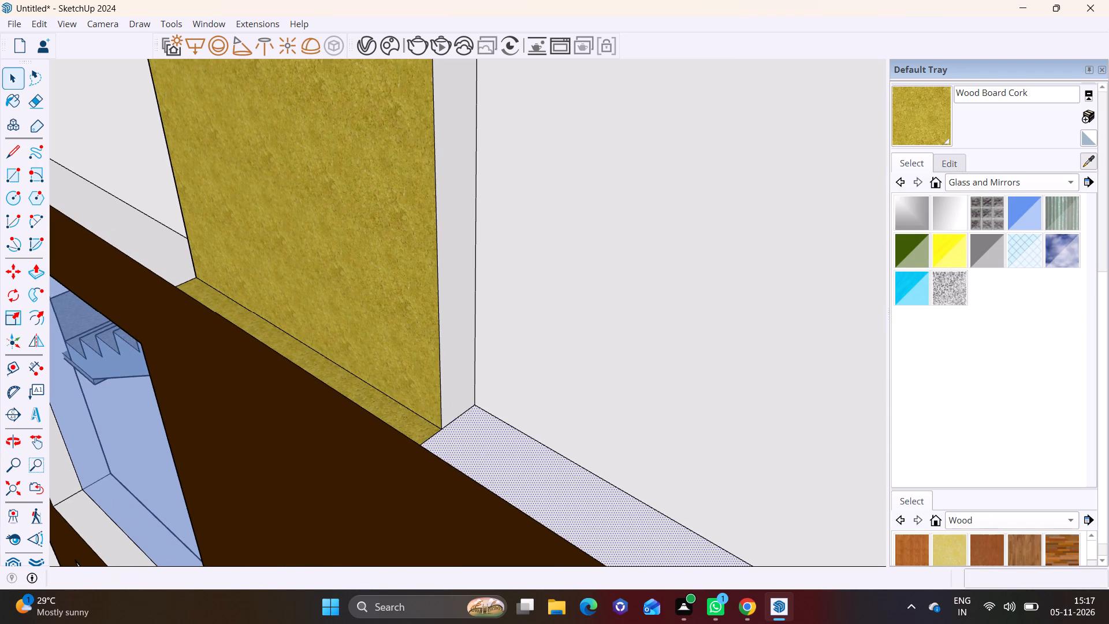
click(639, 298)
click(354, 384)
key(space)
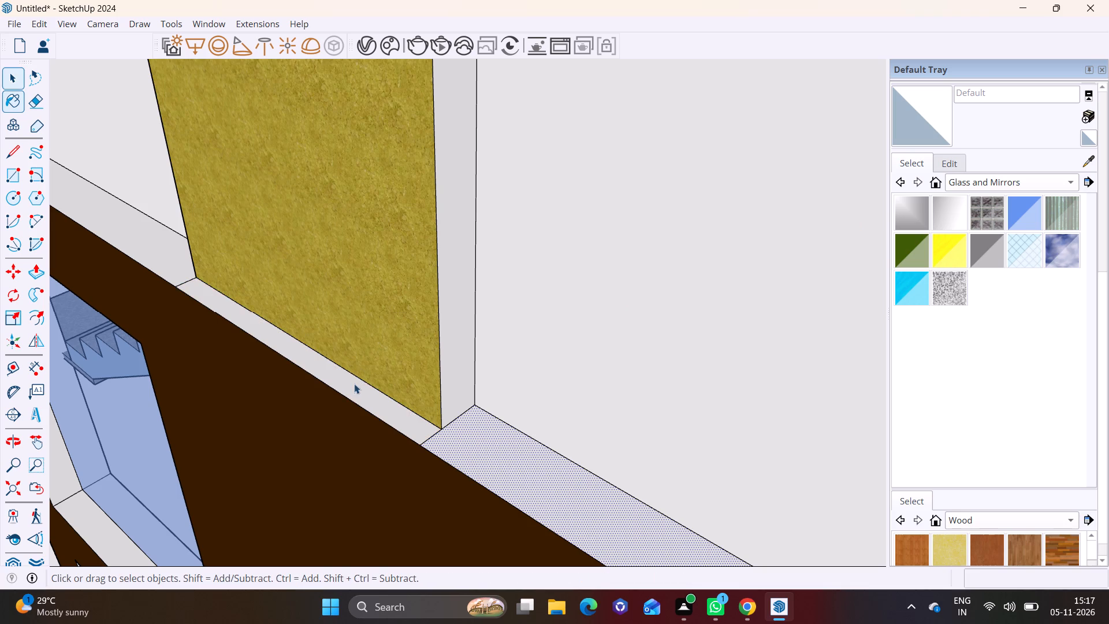
click(519, 388)
Examine the cork-clad pillar against the white wall and brown facade from several angles.
scroll(518, 388, down, 7)
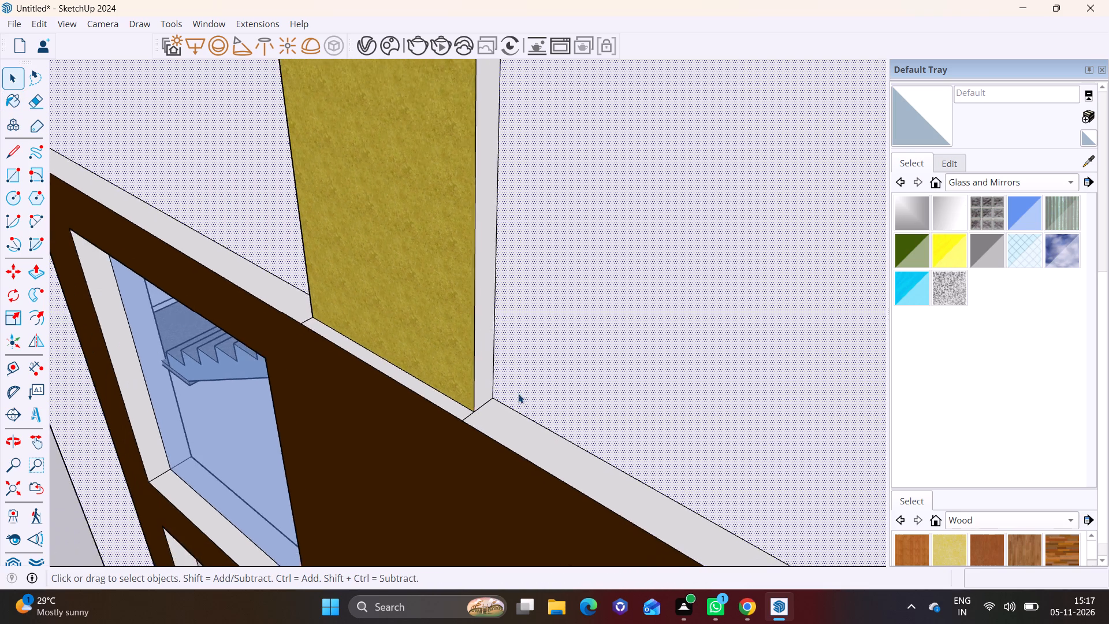
scroll(518, 393, down, 6)
scroll(442, 220, left, 1)
shift+middle_drag(379, 188, 118, 207)
middle_drag(116, 217, 282, 154)
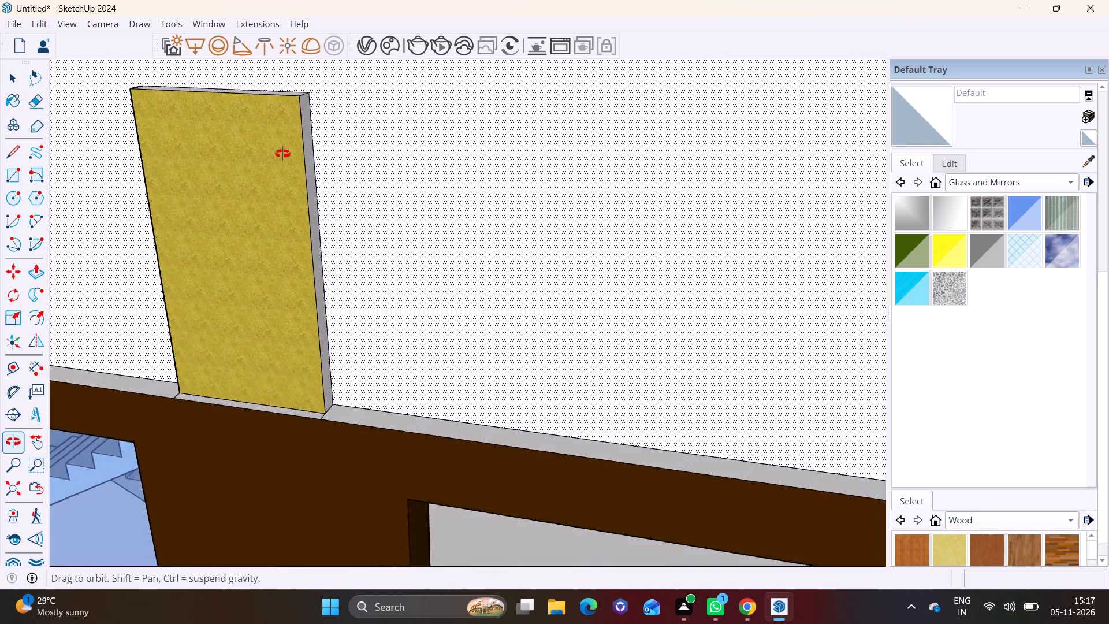
middle_drag(282, 154, 371, 133)
scroll(330, 146, down, 5)
shift+middle_drag(300, 130, 255, 216)
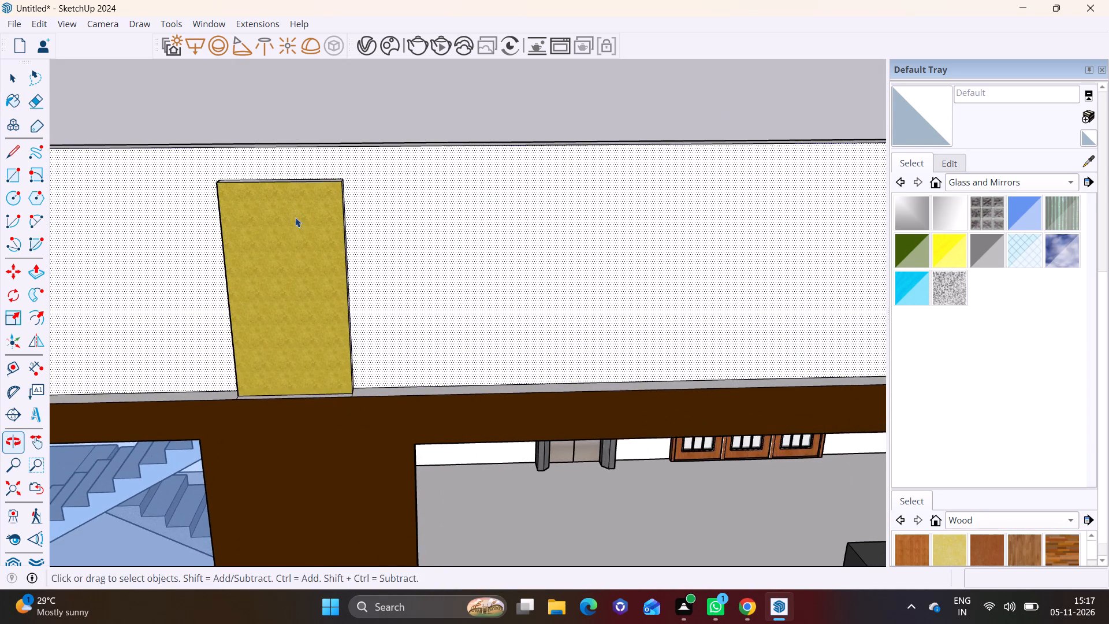
middle_drag(307, 217, 170, 306)
scroll(266, 272, down, 2)
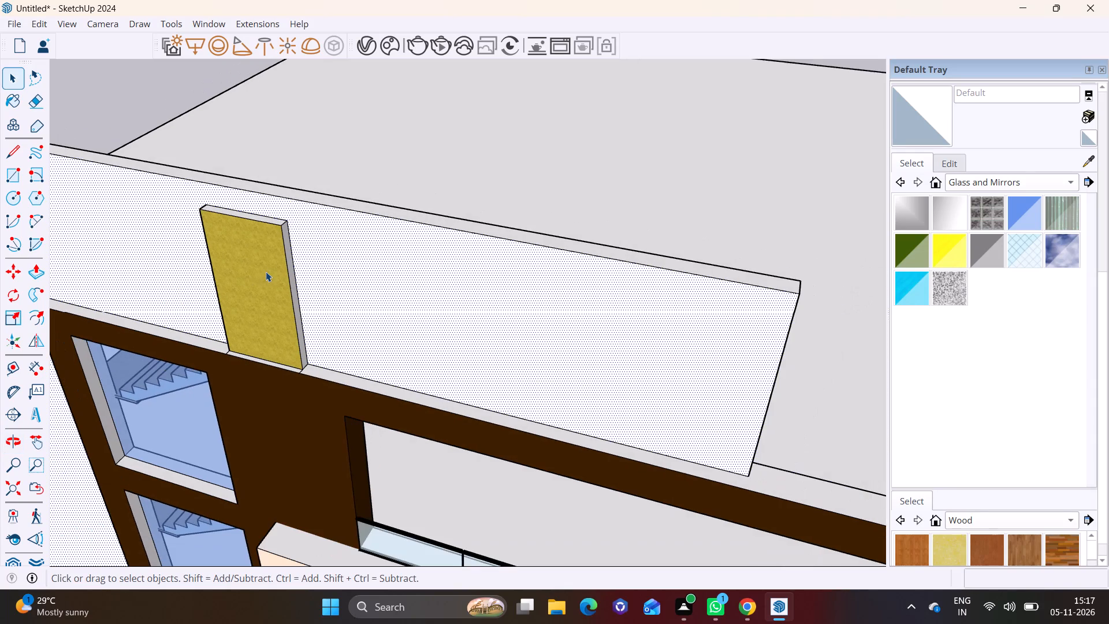
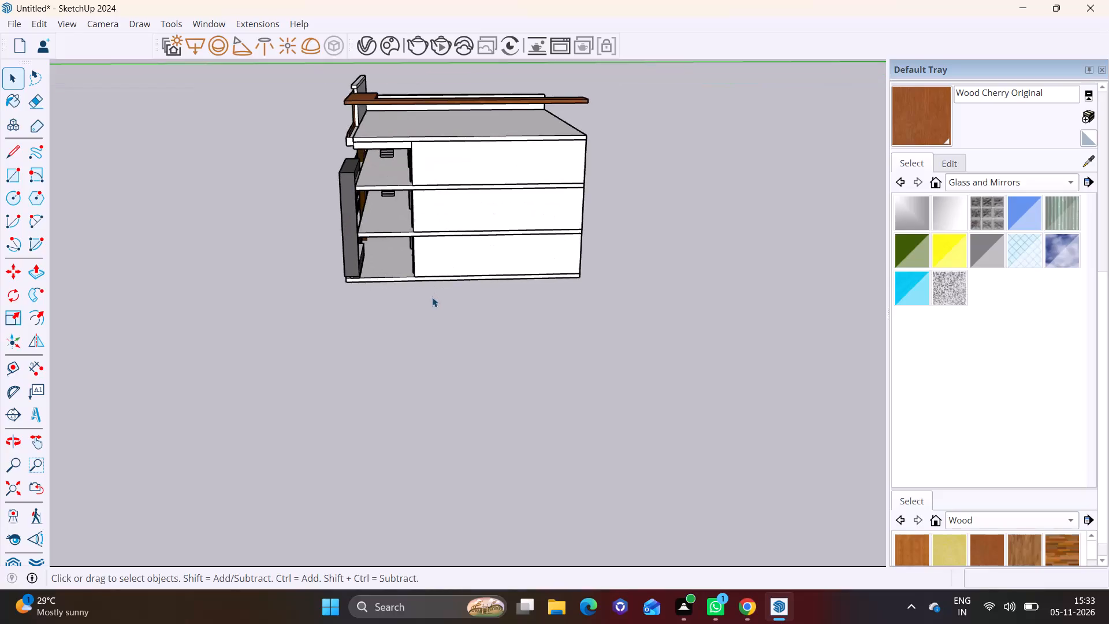
Paint the underside of the white cap along the top of the front parapet with Wood Cherry Original.
middle_drag(438, 291, 507, 261)
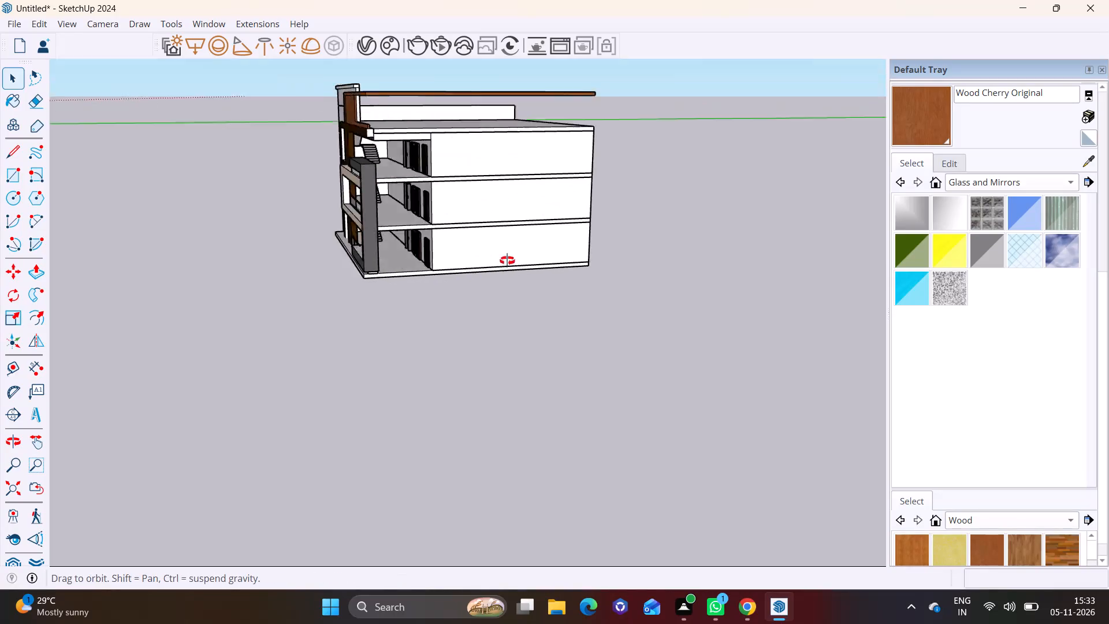
middle_drag(507, 261, 671, 188)
middle_drag(431, 164, 434, 291)
middle_drag(573, 298, 883, 270)
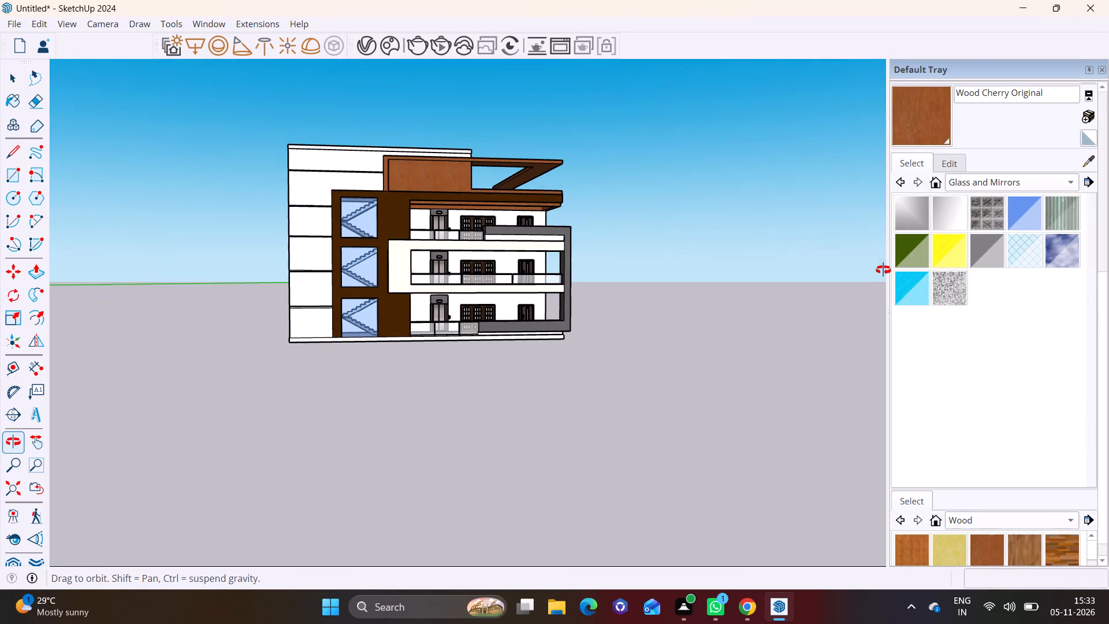
middle_drag(883, 270, 863, 265)
scroll(499, 197, up, 3)
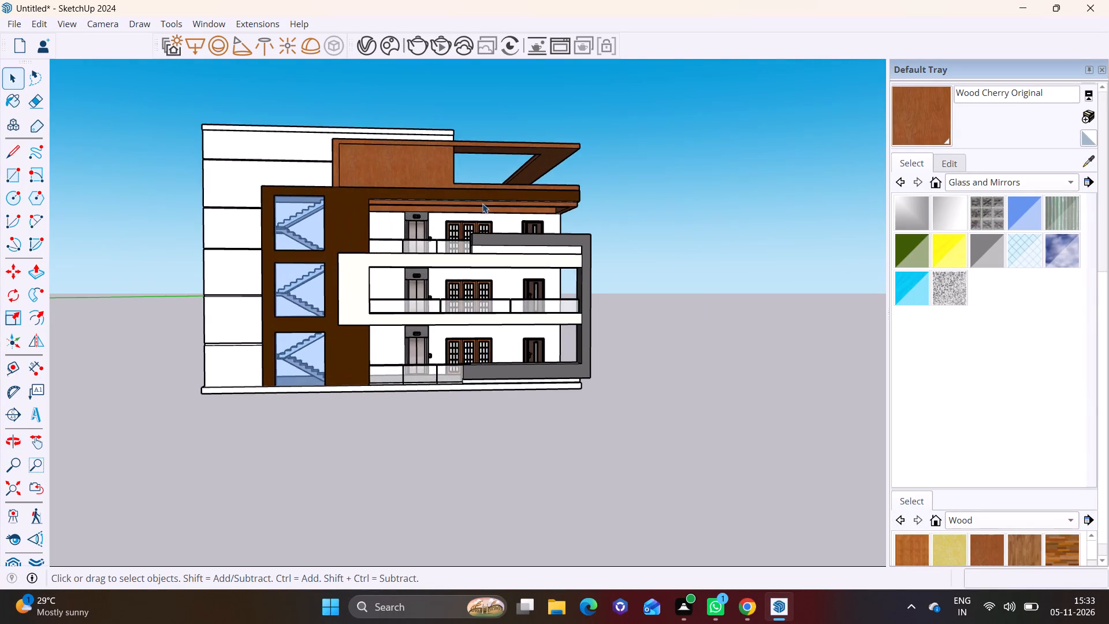
shift+middle_drag(490, 180, 498, 306)
scroll(322, 227, up, 6)
middle_drag(433, 261, 362, 285)
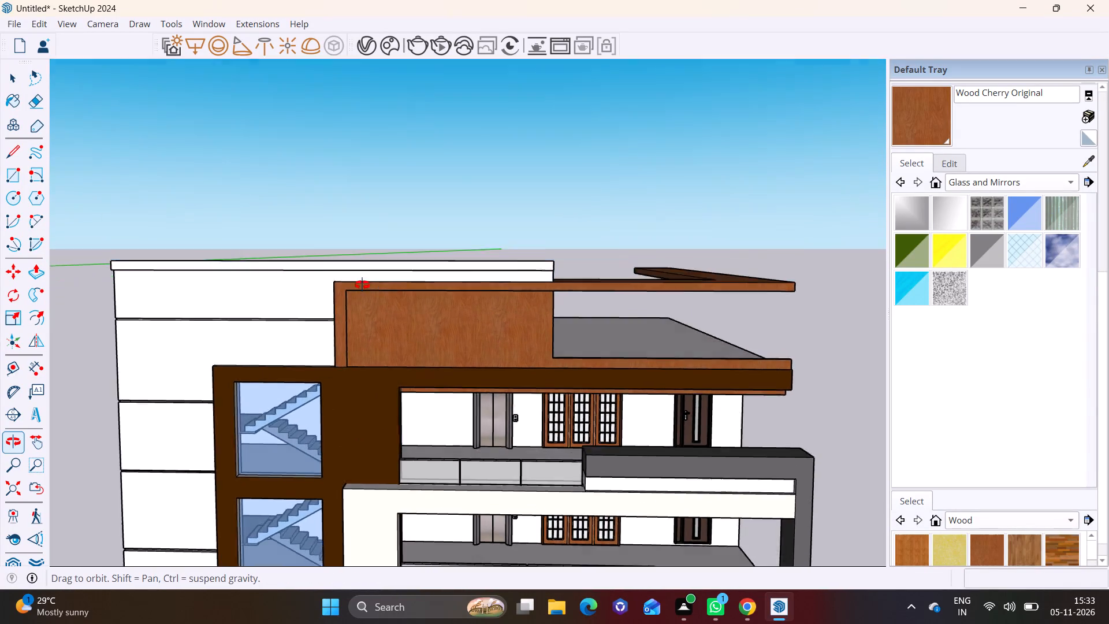
middle_drag(362, 285, 197, 344)
scroll(298, 257, up, 3)
scroll(400, 300, up, 2)
middle_drag(466, 288, 510, 263)
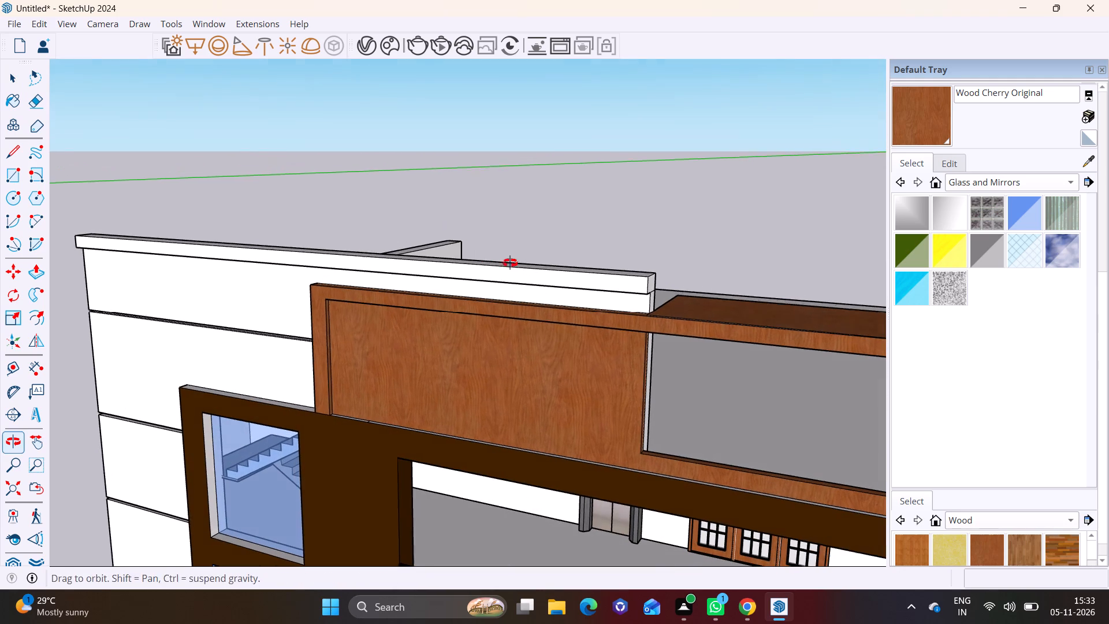
middle_drag(510, 263, 511, 263)
click(914, 125)
middle_drag(653, 230, 698, 145)
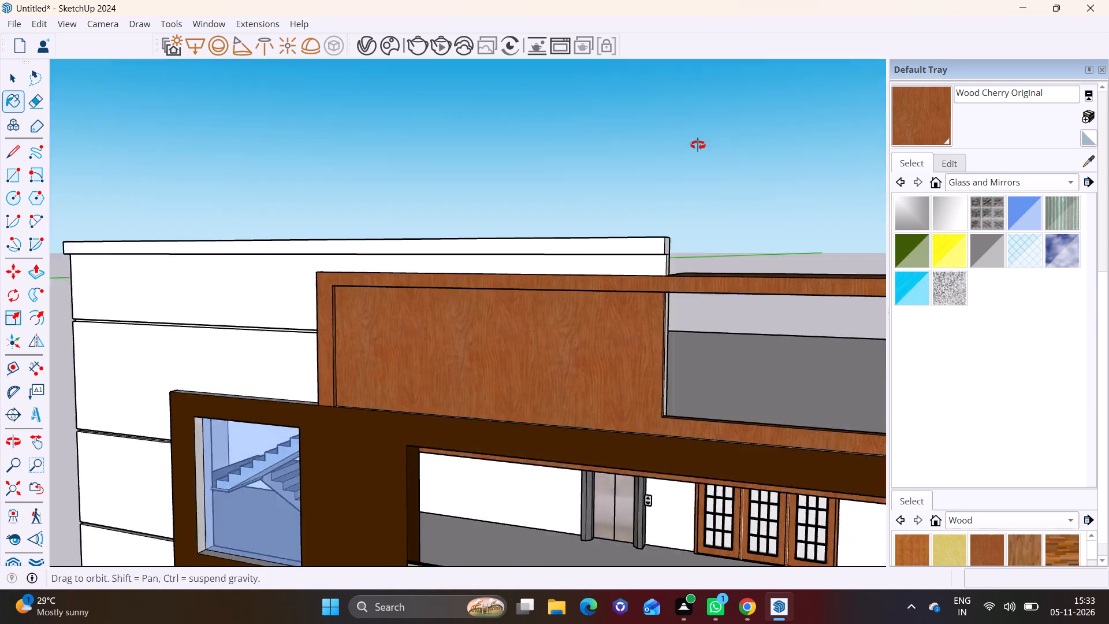
middle_drag(698, 145, 708, 120)
scroll(288, 228, up, 3)
middle_drag(278, 228, 320, 151)
click(302, 231)
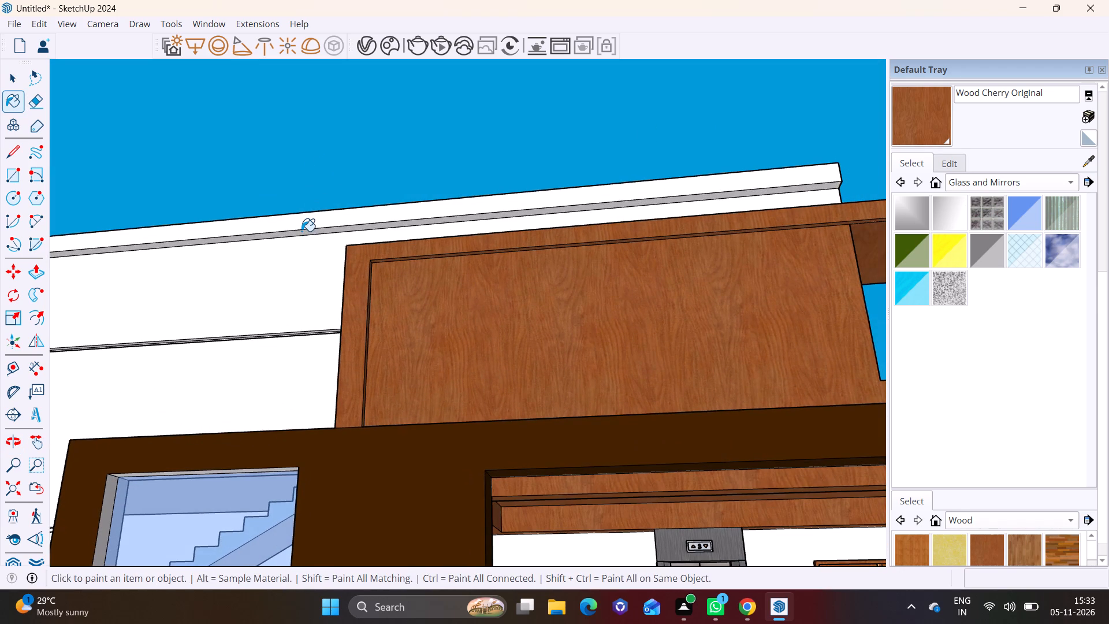
scroll(303, 231, up, 9)
click(306, 232)
Push/Pull the end face of the parapet cap outward so it overhangs the wall end beside the wooden frame.
scroll(333, 227, down, 4)
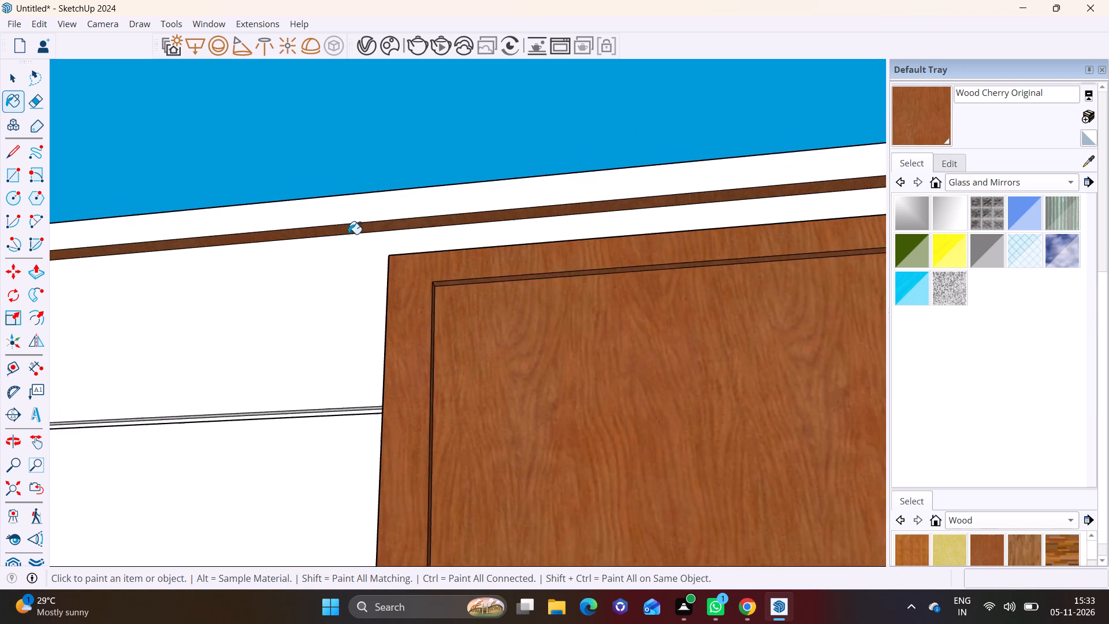
scroll(348, 234, down, 12)
middle_drag(361, 237, 267, 230)
middle_drag(635, 210, 561, 256)
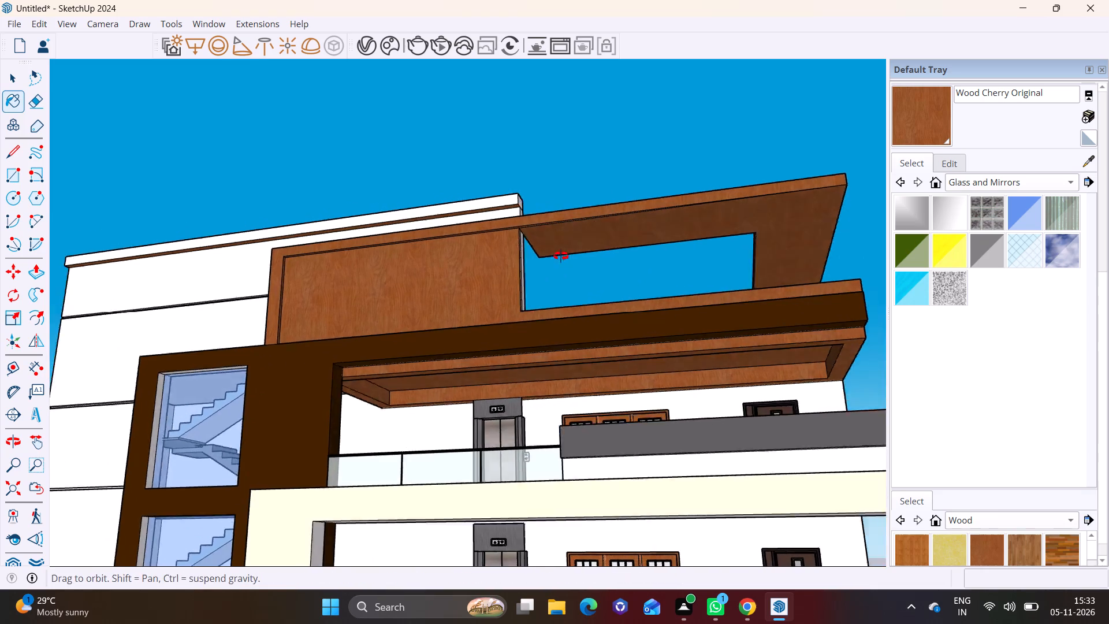
middle_drag(561, 256, 420, 344)
scroll(466, 214, up, 12)
key(space)
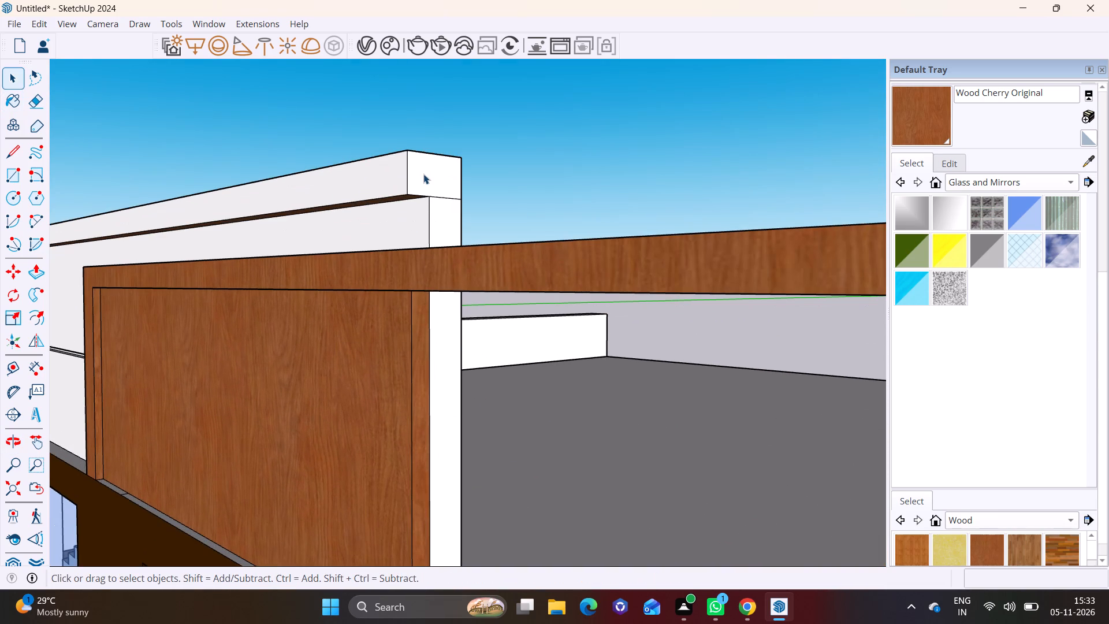
click(423, 172)
click(43, 269)
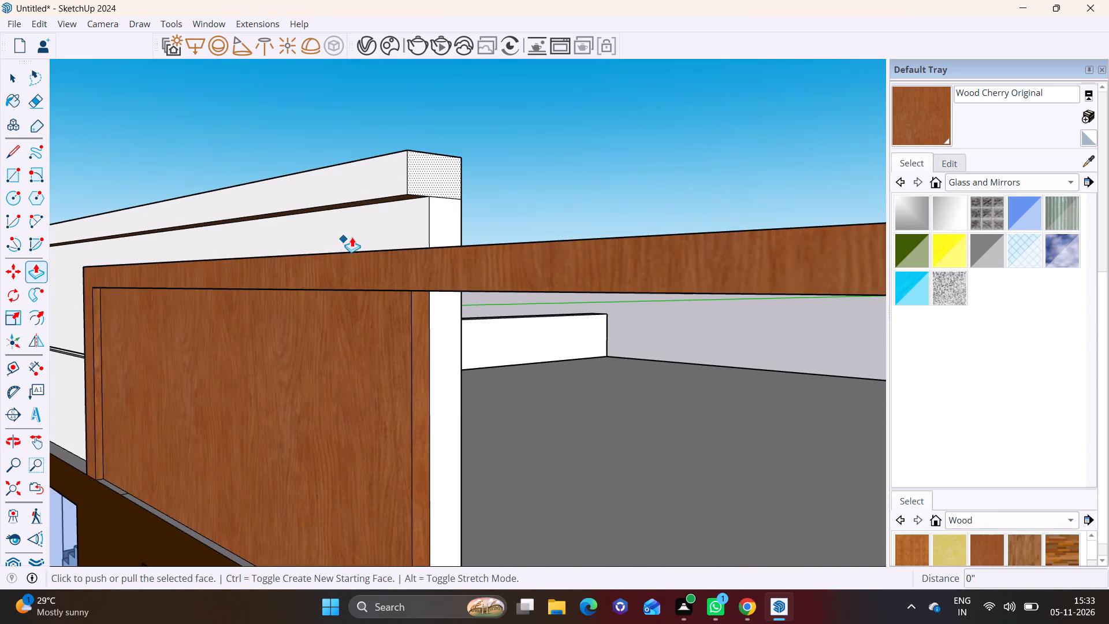
click(421, 179)
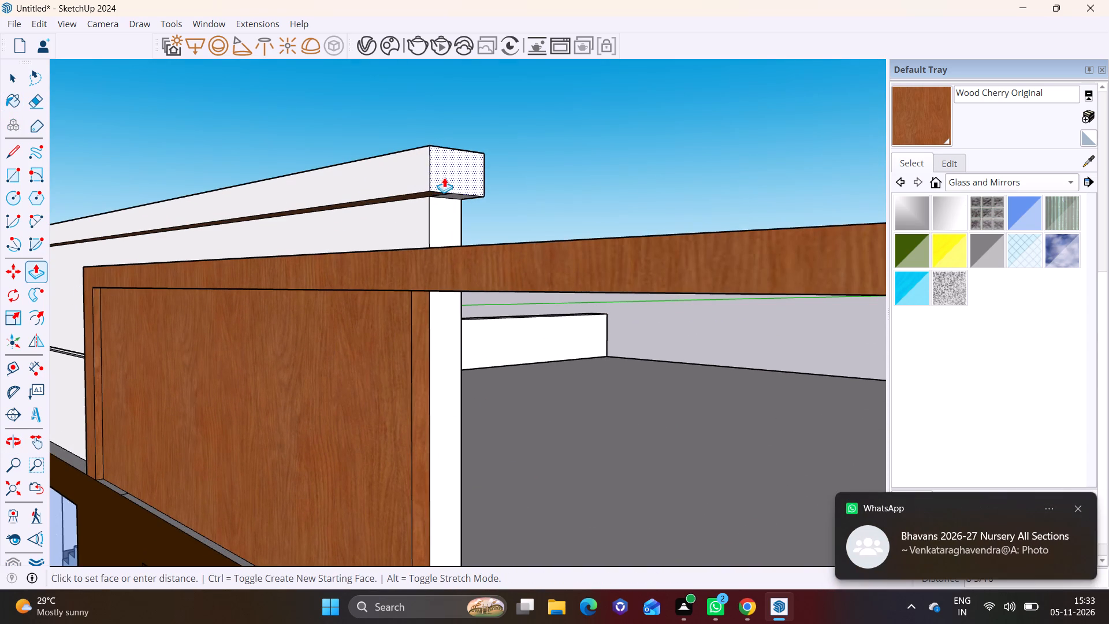
click(445, 177)
Draw a vertical line across the cap's roof-side face, in line with the inner edge of the wall end.
middle_drag(448, 176, 36, 254)
click(13, 148)
scroll(303, 206, up, 3)
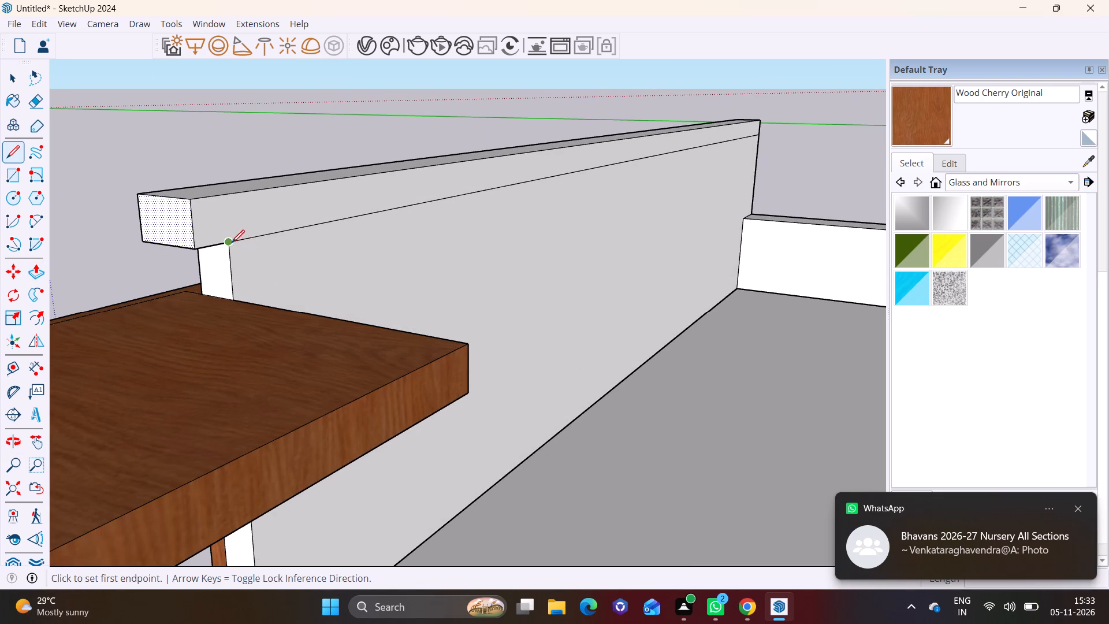
click(232, 243)
click(224, 188)
Push/Pull the small face split off at the cap's end to extend a return arm over the roof.
key(space)
click(202, 221)
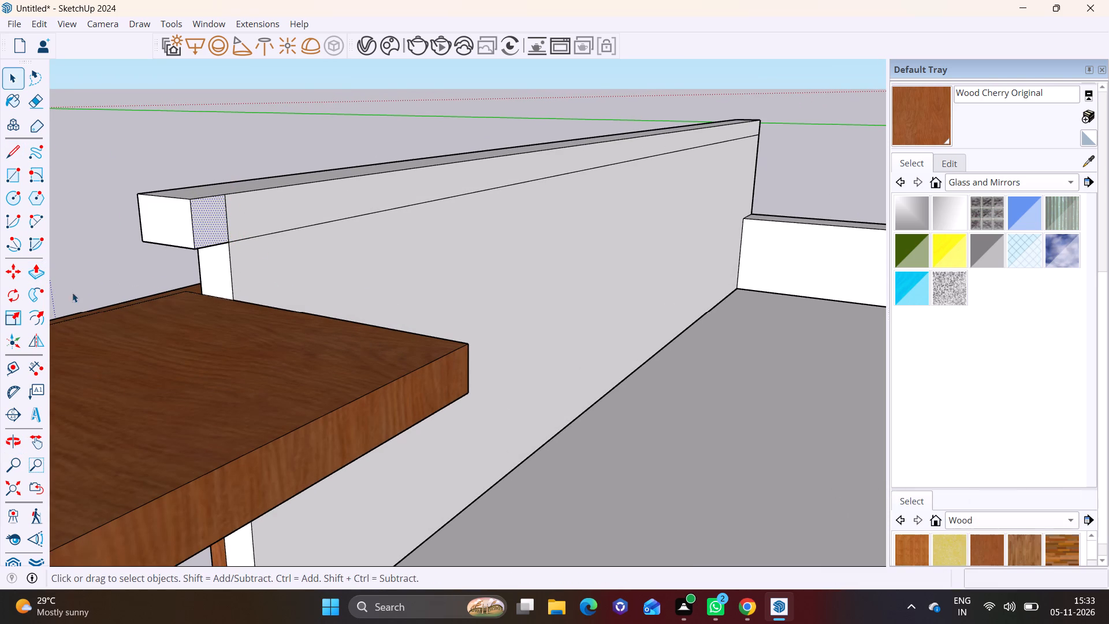
click(40, 268)
click(210, 217)
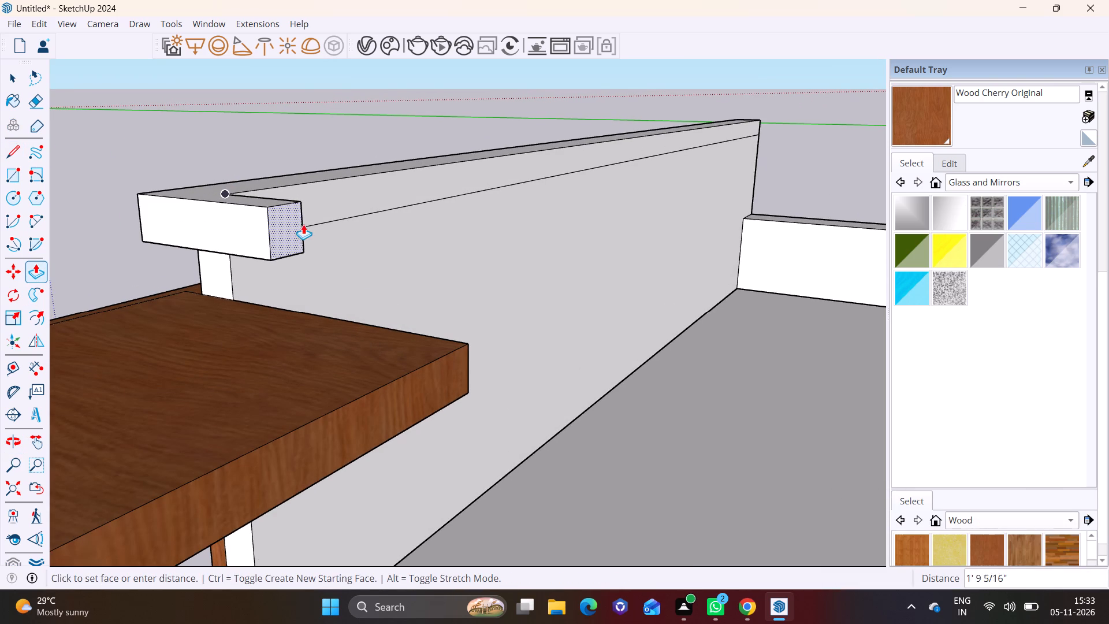
click(659, 258)
key(space)
Push/Pull the long front face of the parapet cap outward to deepen its overhang over the facade.
scroll(316, 195, down, 6)
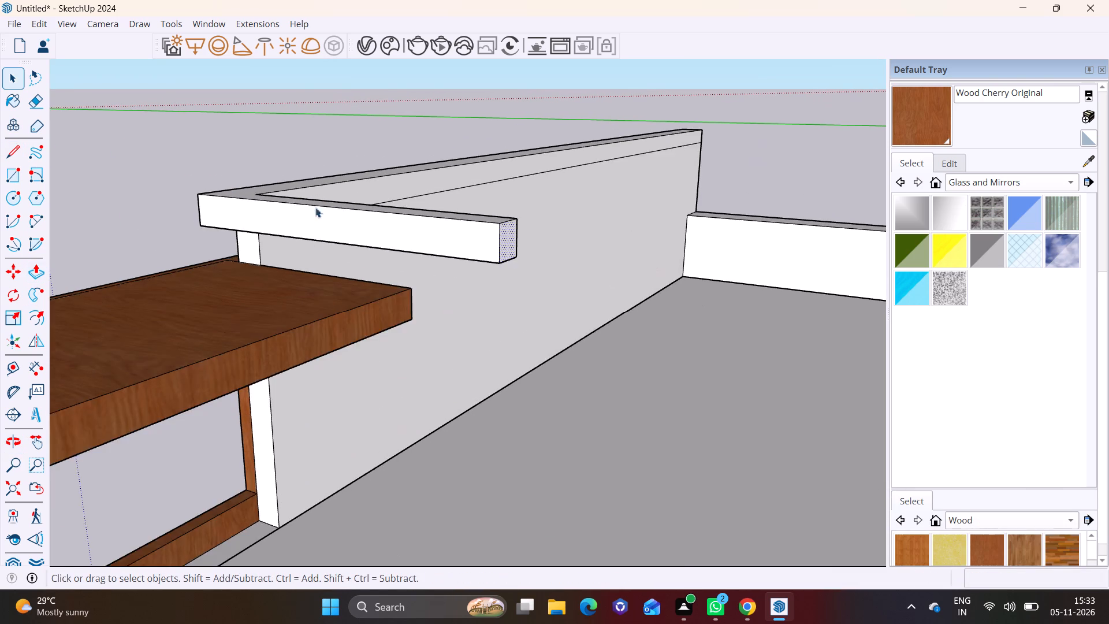
scroll(315, 207, down, 7)
middle_drag(293, 332, 731, 248)
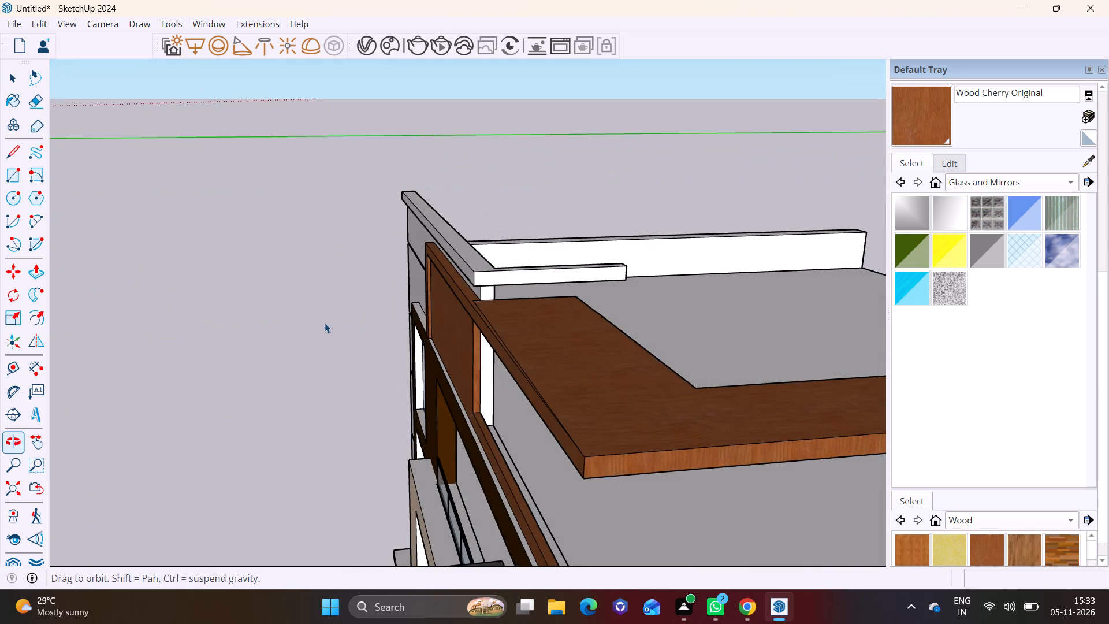
middle_drag(371, 342, 796, 236)
scroll(479, 190, up, 5)
middle_drag(547, 225, 482, 207)
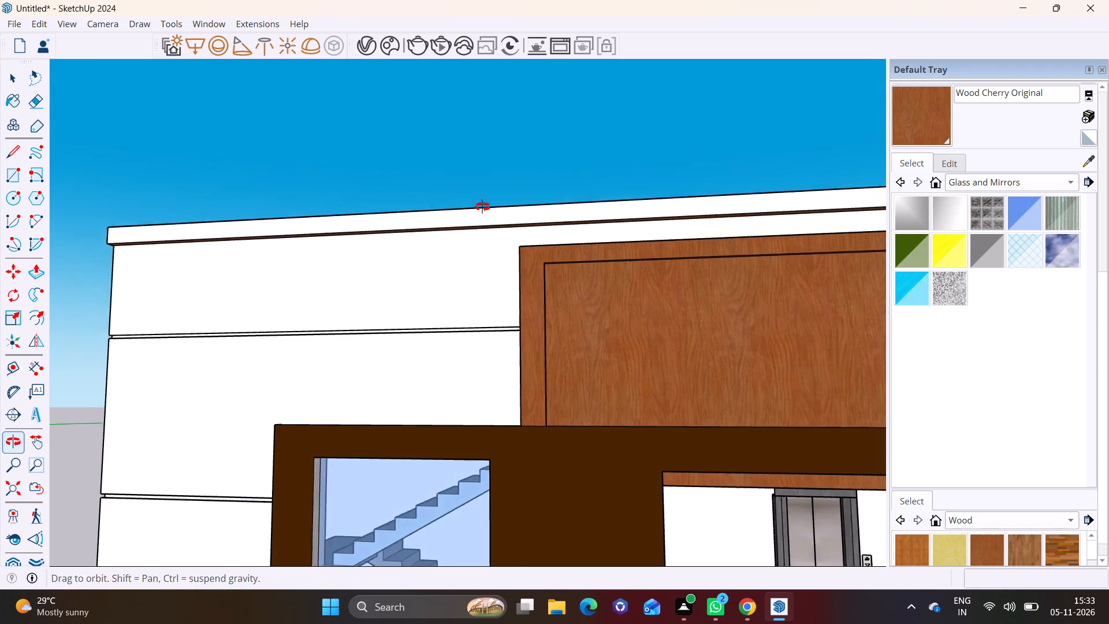
middle_drag(482, 207, 304, 247)
key(space)
click(419, 226)
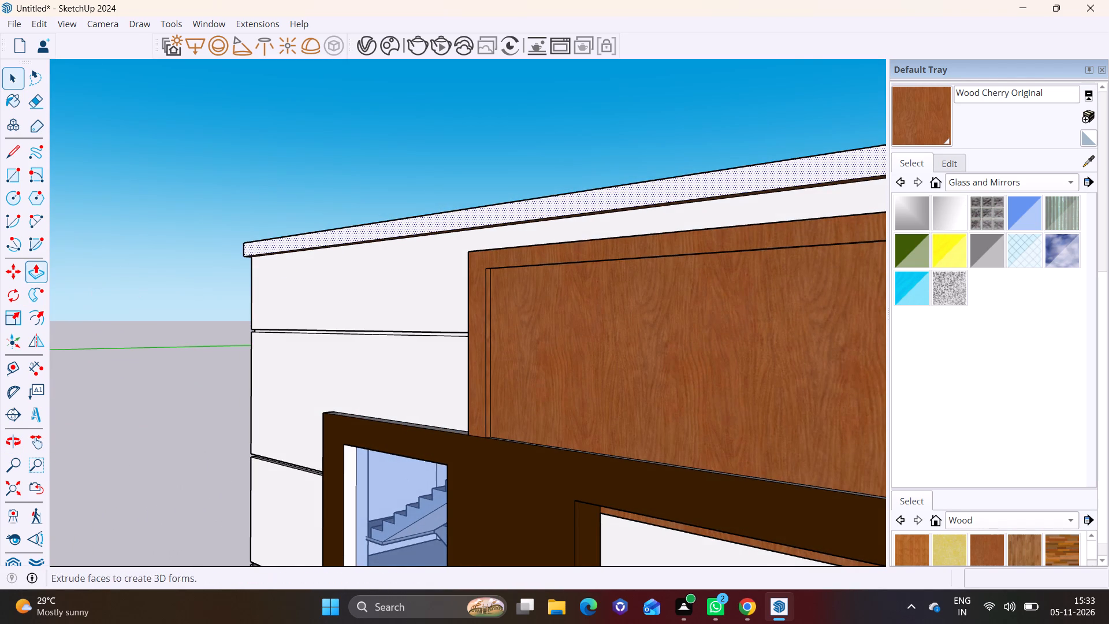
click(40, 272)
click(306, 243)
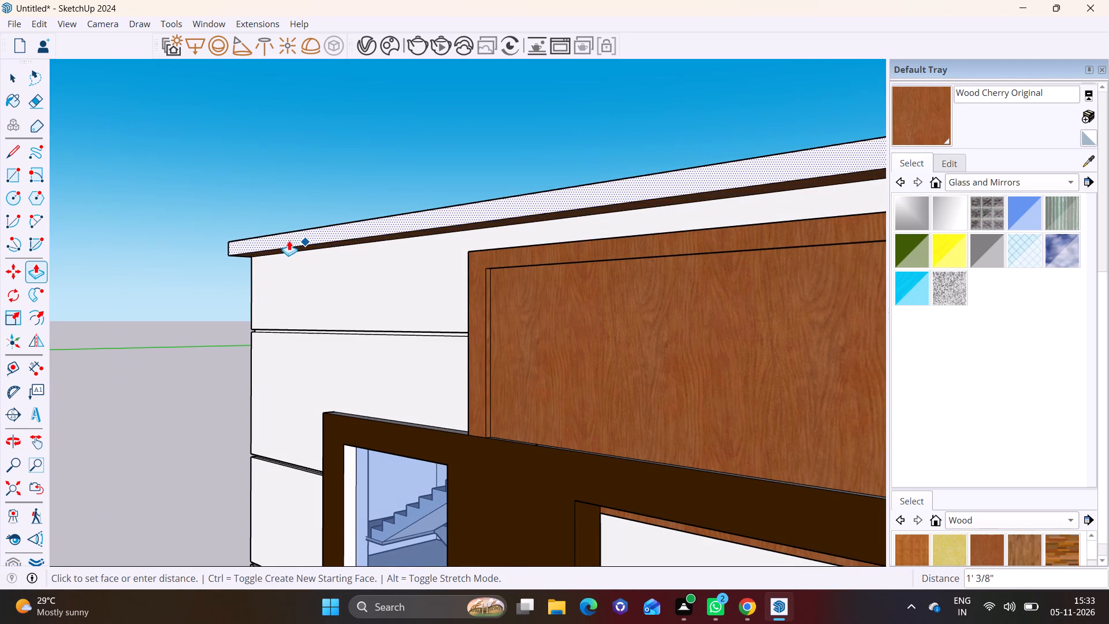
click(280, 239)
key(space)
click(178, 250)
Paint the underside of the cap's return arm with Wood Cherry Original.
scroll(178, 250, down, 4)
middle_drag(256, 274, 594, 265)
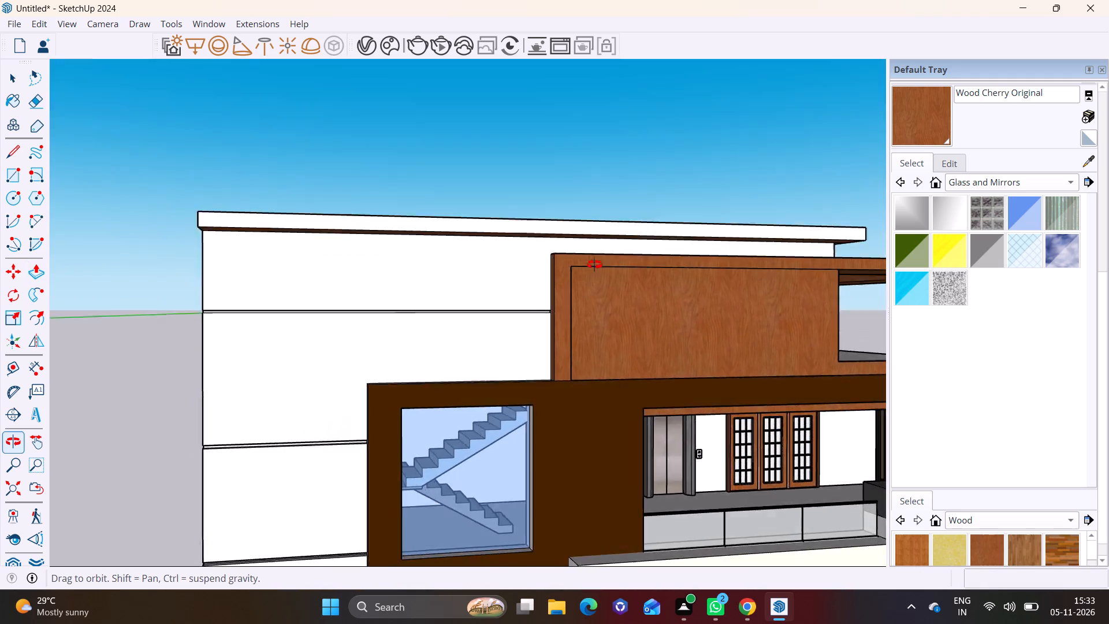
middle_drag(594, 265, 550, 223)
scroll(545, 268, down, 2)
shift+middle_drag(557, 272, 416, 171)
middle_drag(561, 273, 503, 276)
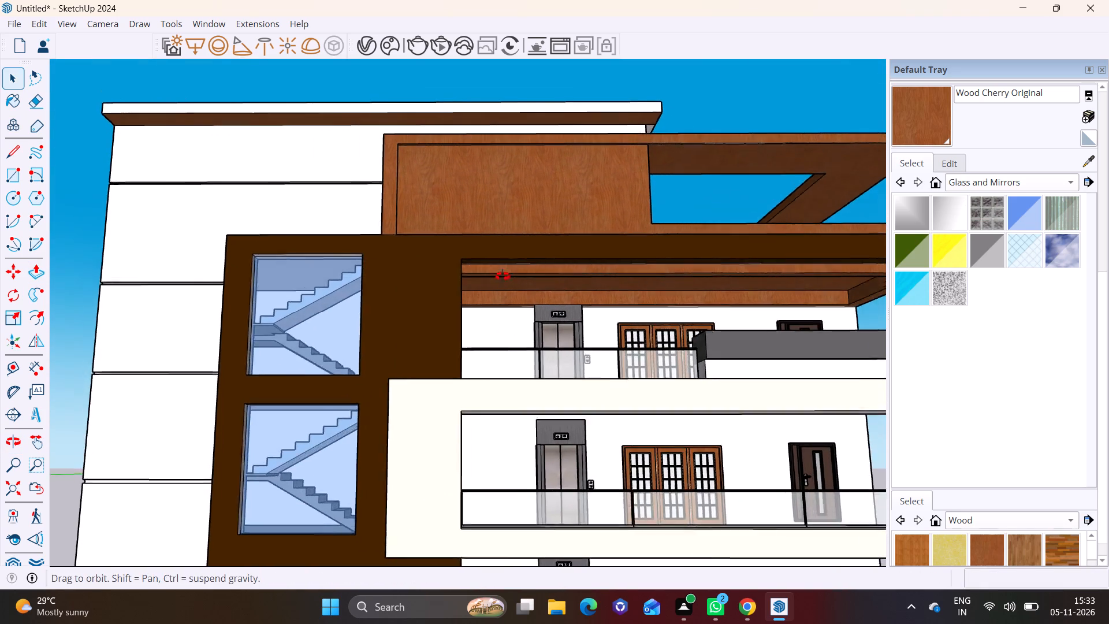
middle_drag(503, 276, 337, 310)
scroll(598, 121, up, 12)
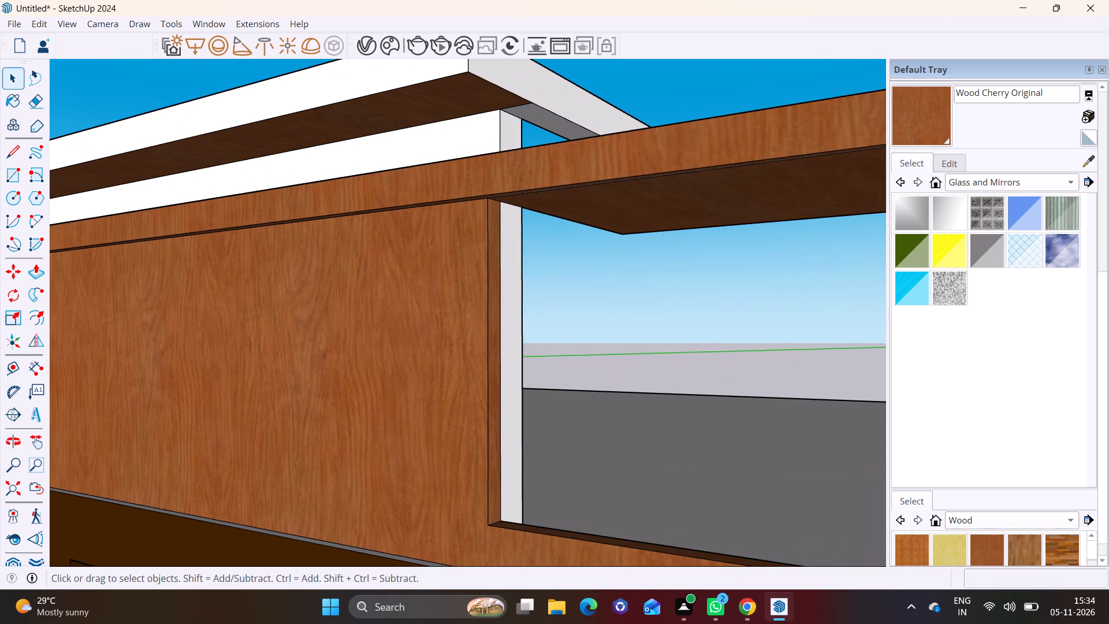
click(916, 124)
click(556, 129)
scroll(557, 129, right, 2)
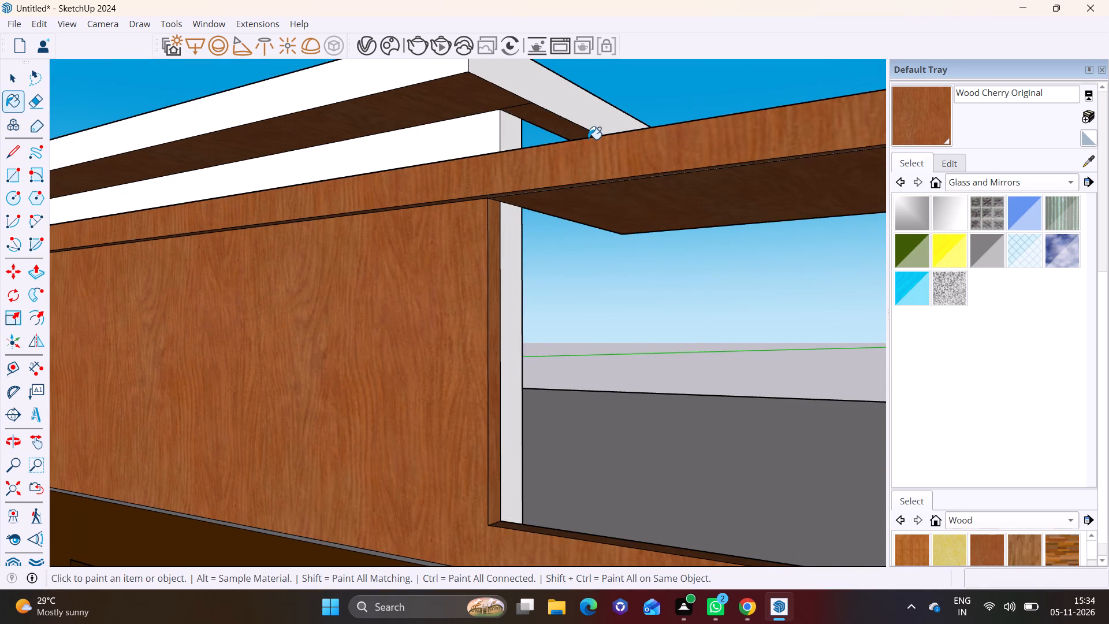
scroll(474, 110, down, 13)
key(space)
Examine the front elevation of the building, from the roof parapet and wooden frame down to the ground floor.
scroll(425, 161, down, 3)
middle_drag(425, 161, 494, 168)
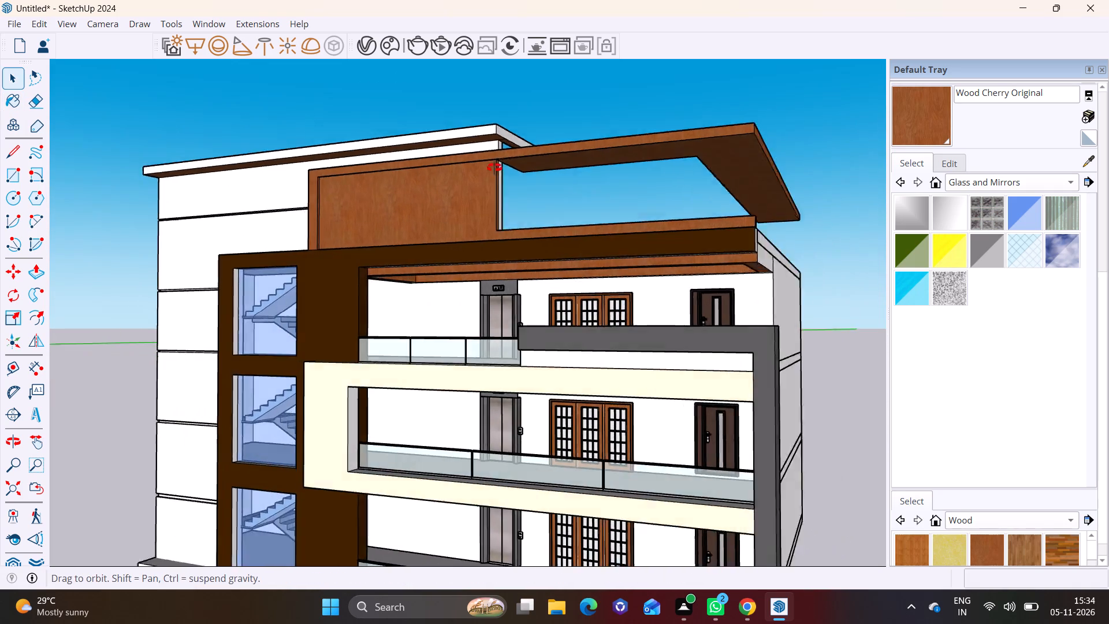
middle_drag(494, 168, 620, 166)
scroll(620, 166, down, 1)
scroll(430, 232, down, 4)
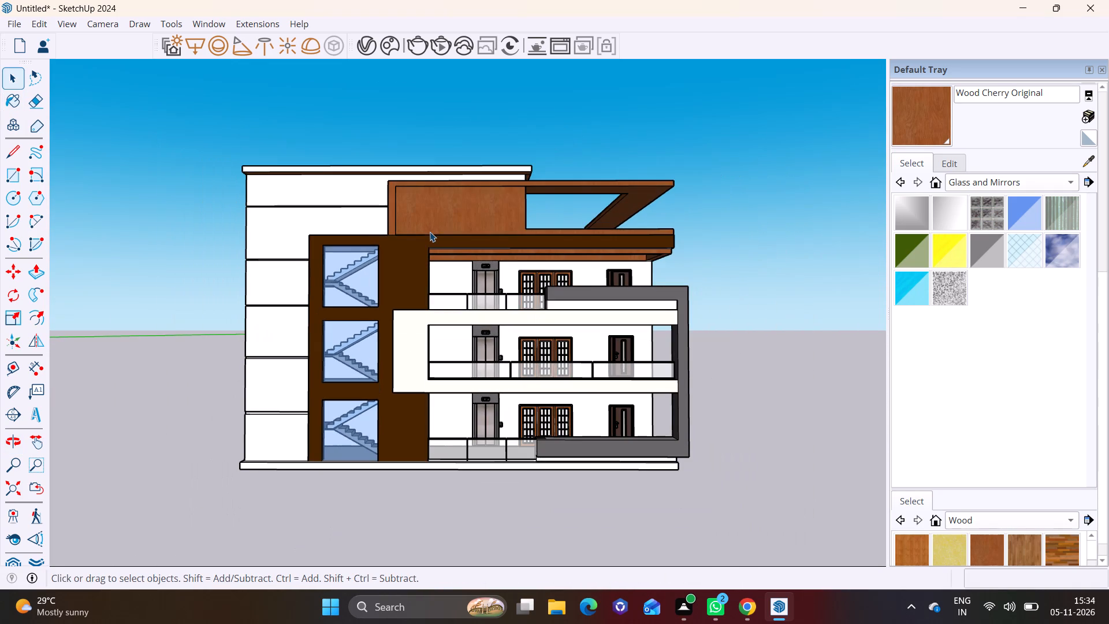
shift+middle_drag(452, 247, 416, 158)
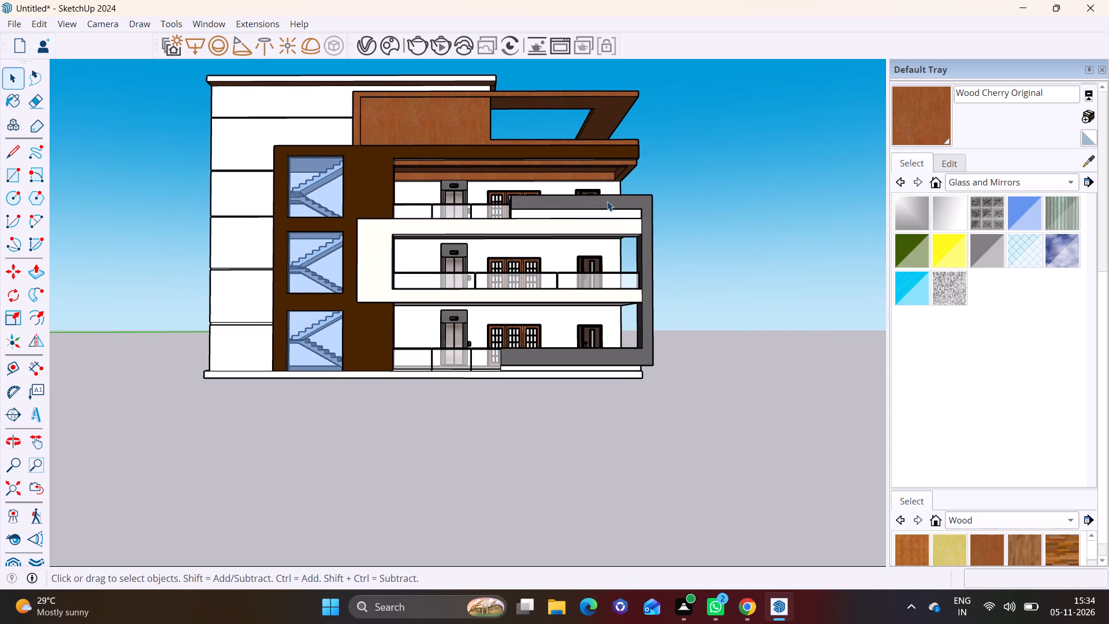
scroll(529, 202, up, 2)
shift+middle_drag(528, 205, 522, 165)
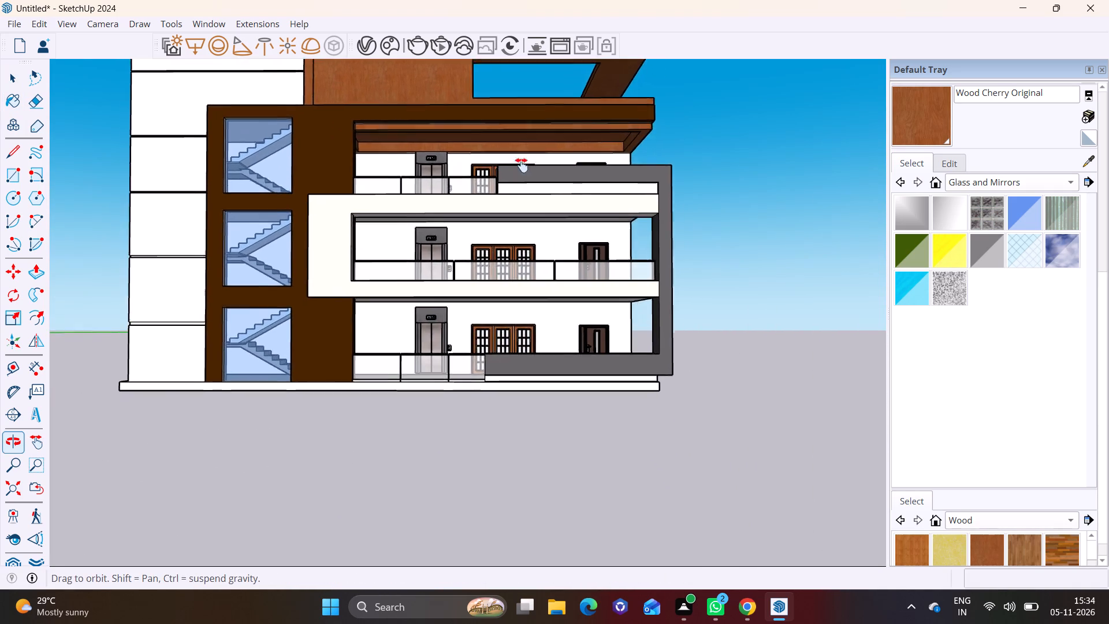
shift+middle_drag(522, 165, 530, 149)
shift+scroll(524, 161, up, 1)
scroll(530, 149, down, 4)
middle_drag(526, 236, 553, 298)
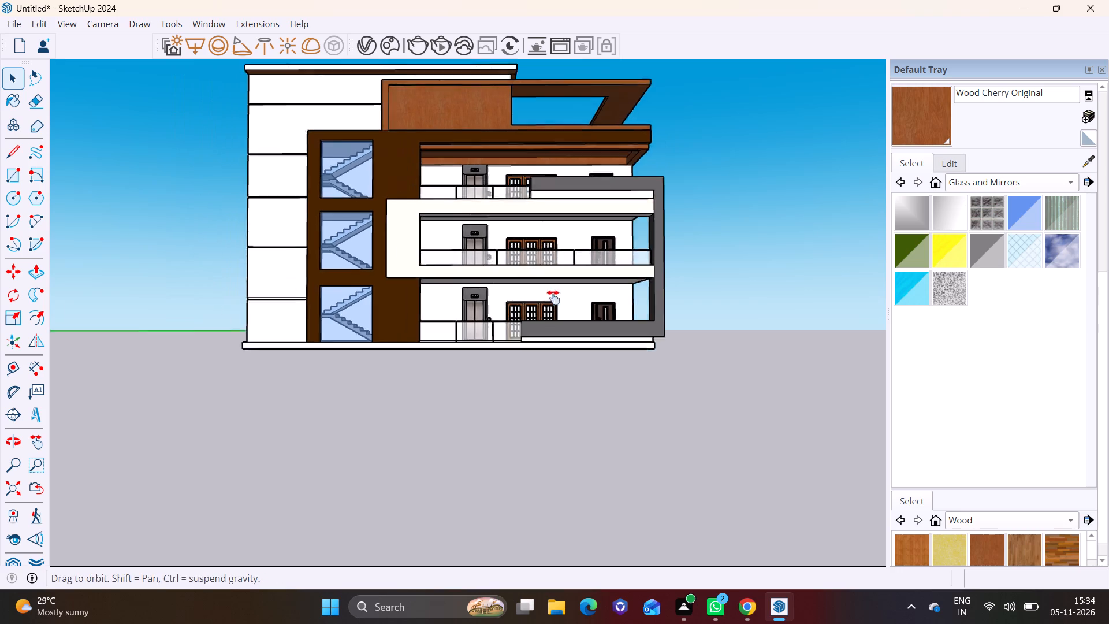
middle_drag(553, 298, 562, 375)
middle_drag(552, 384, 549, 396)
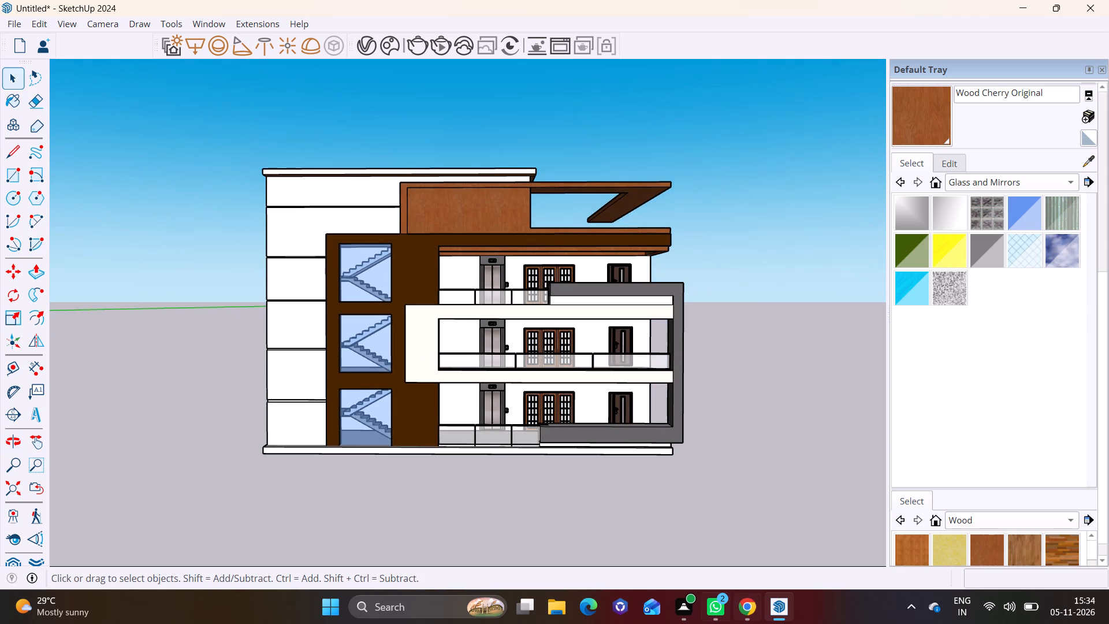
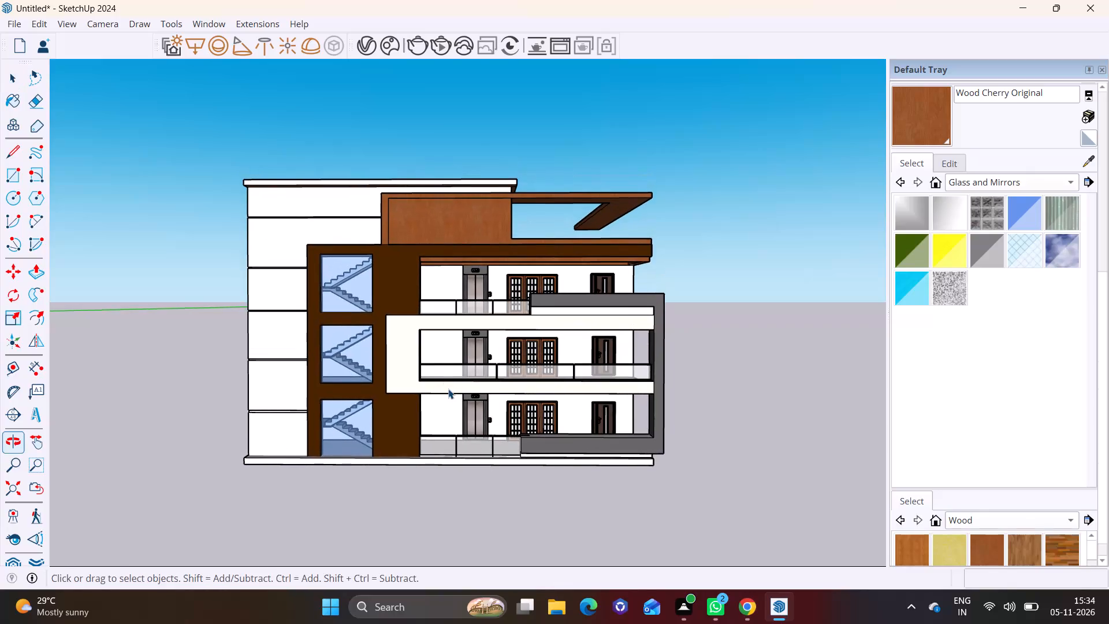
Open the building's base plinth group and Push/Pull its front face outward to extend the slab before the front facade.
scroll(452, 391, up, 3)
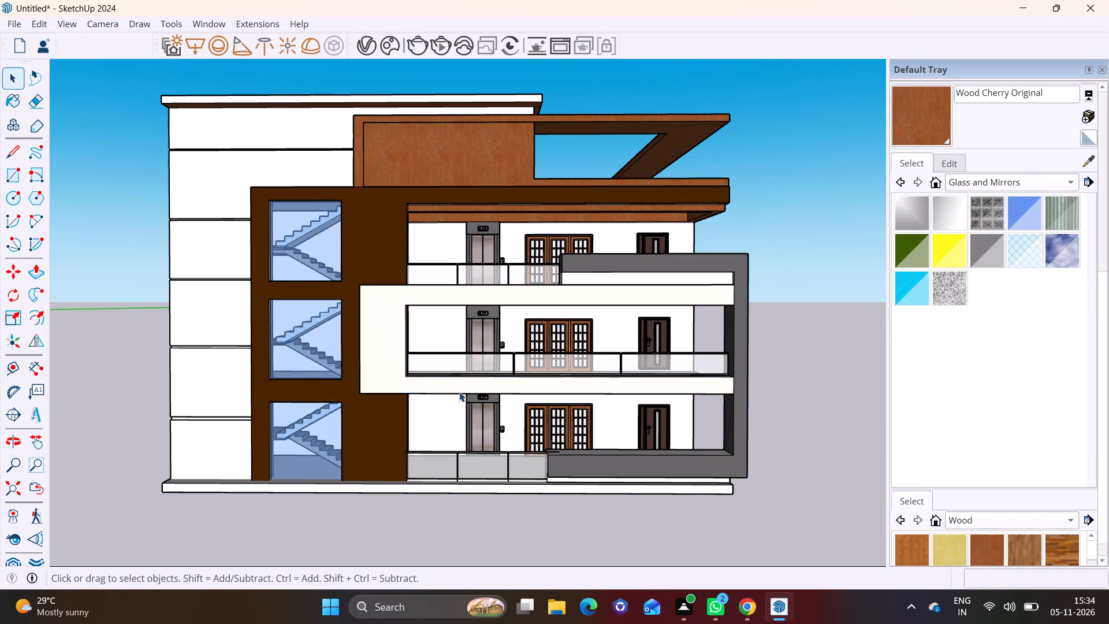
shift+middle_drag(460, 392, 430, 367)
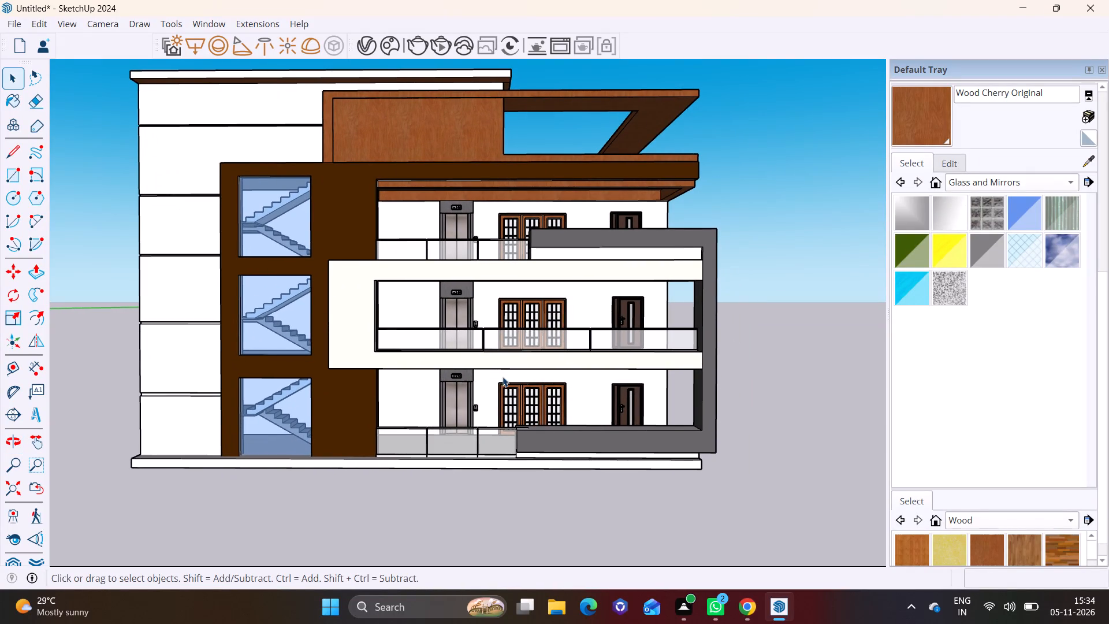
scroll(533, 380, down, 1)
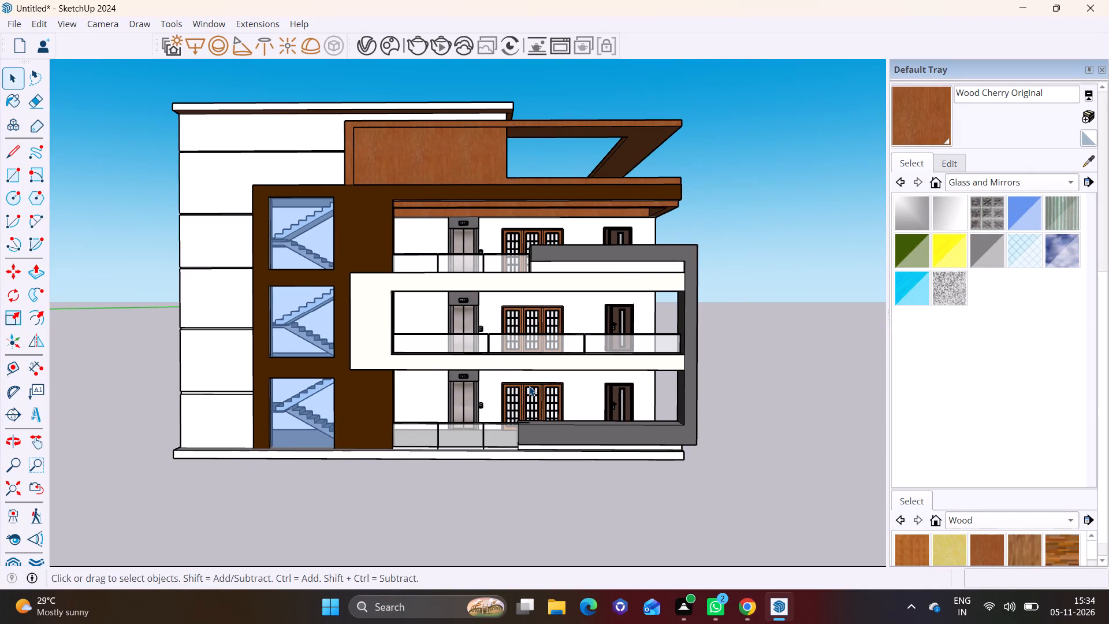
scroll(503, 449, up, 4)
scroll(503, 449, right, 1)
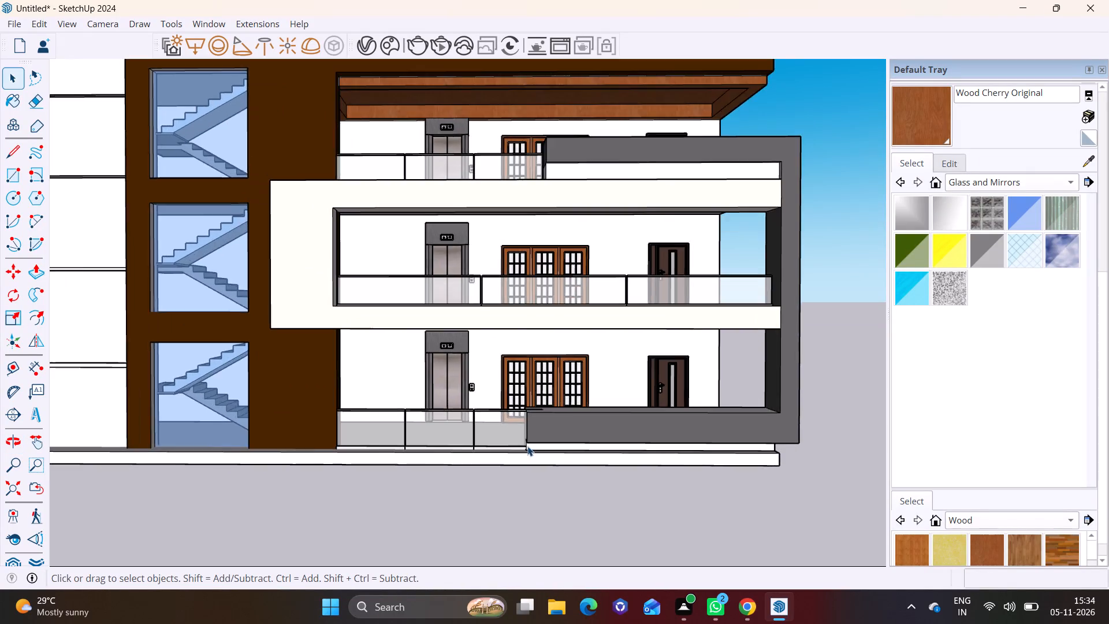
scroll(527, 446, right, 1)
middle_drag(538, 448, 318, 455)
key(space)
click(454, 474)
drag(411, 455, 261, 363)
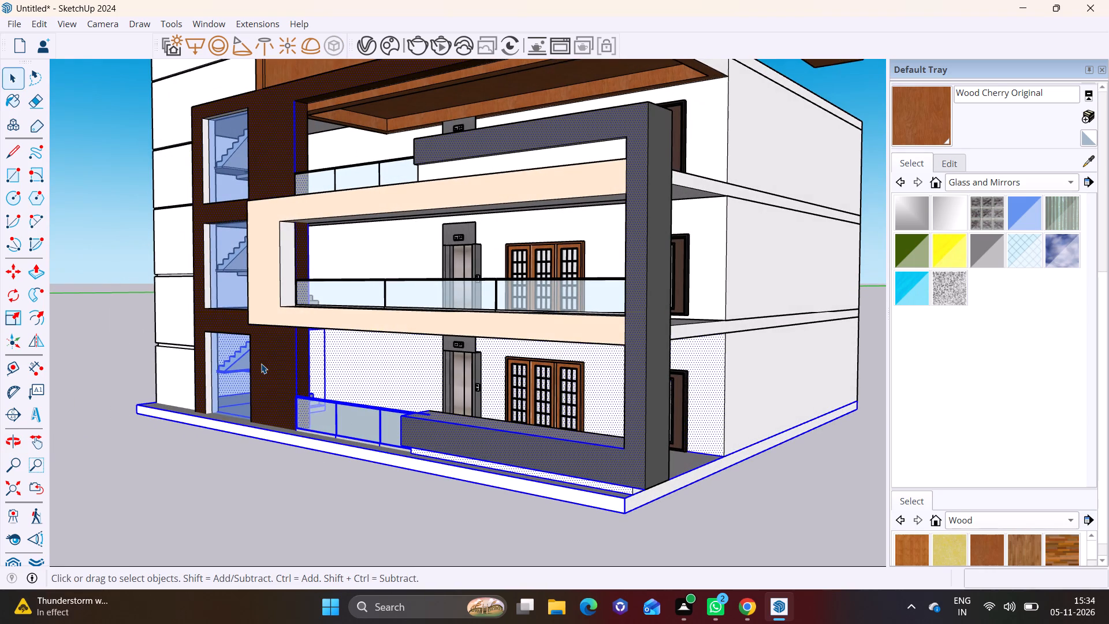
click(255, 362)
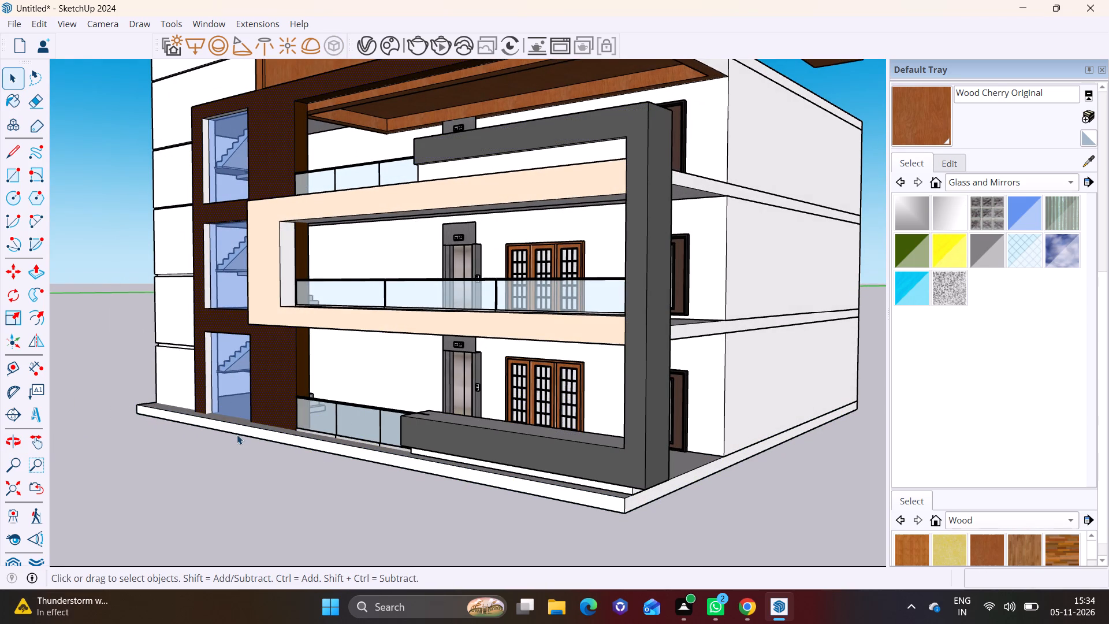
click(238, 434)
triple_click(241, 429)
click(241, 429)
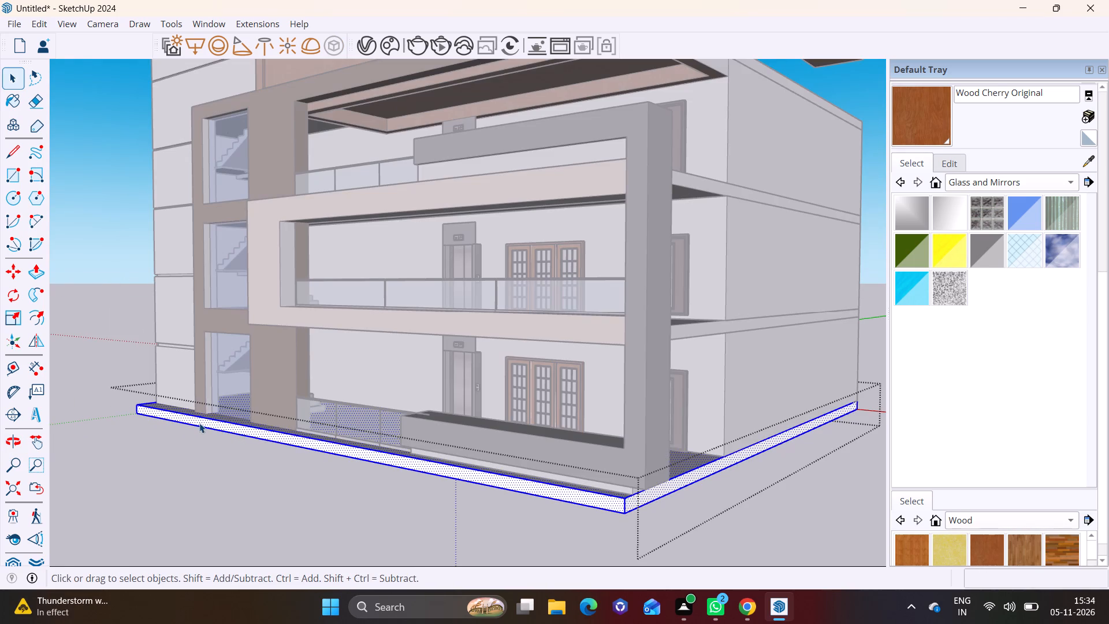
click(199, 423)
click(32, 269)
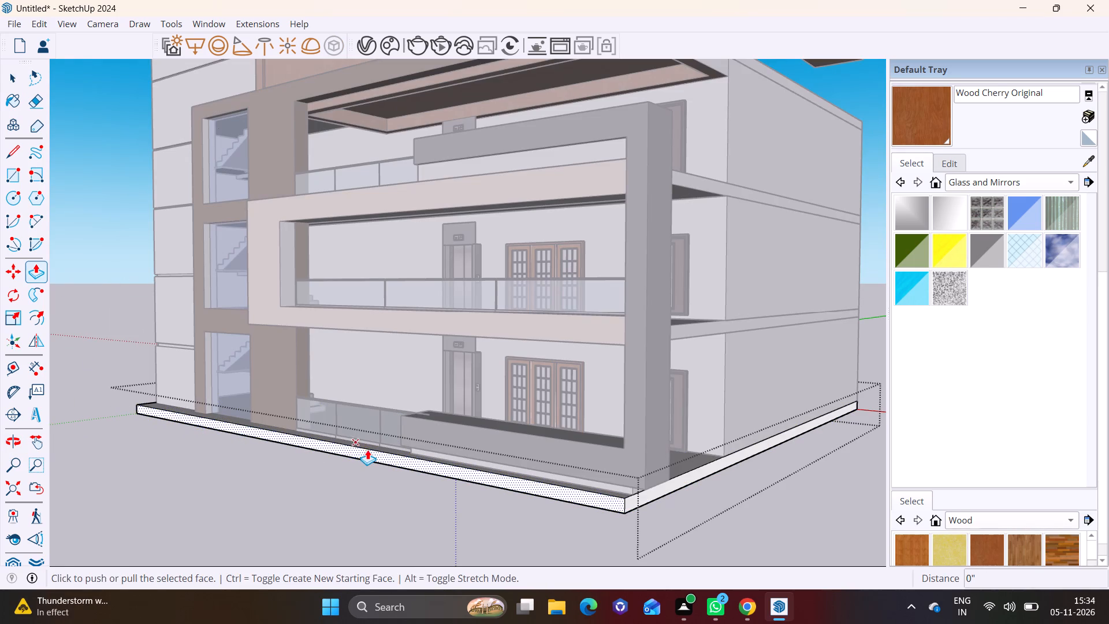
click(370, 450)
scroll(317, 464, down, 5)
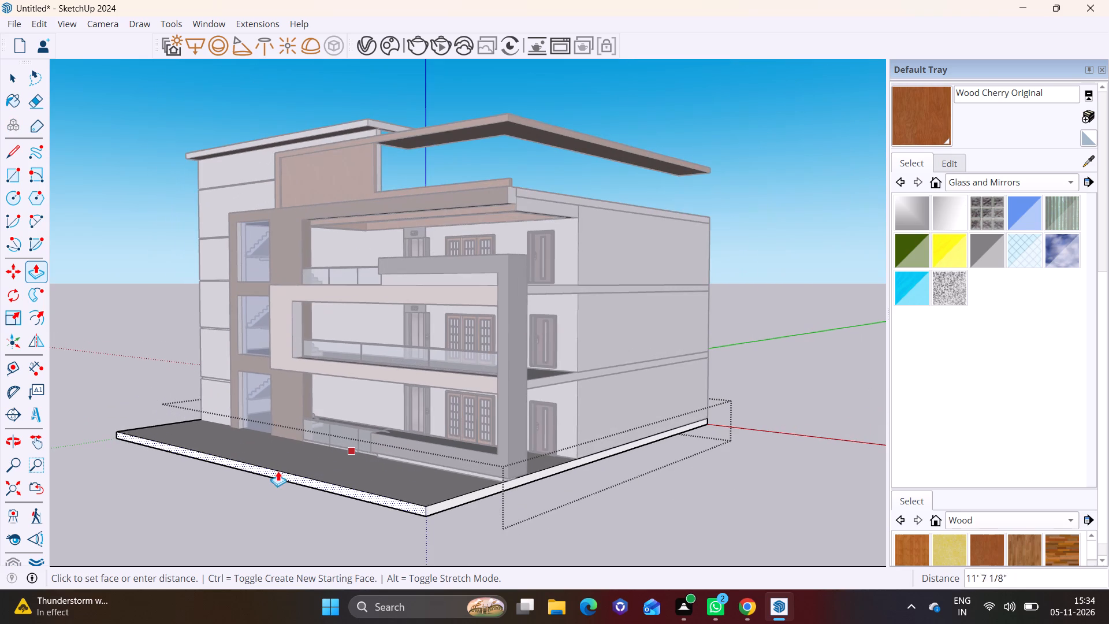
click(262, 471)
Push/Pull the plinth's side face on the building's right-hand, balcony side outward by about 10' 5".
key(space)
click(438, 508)
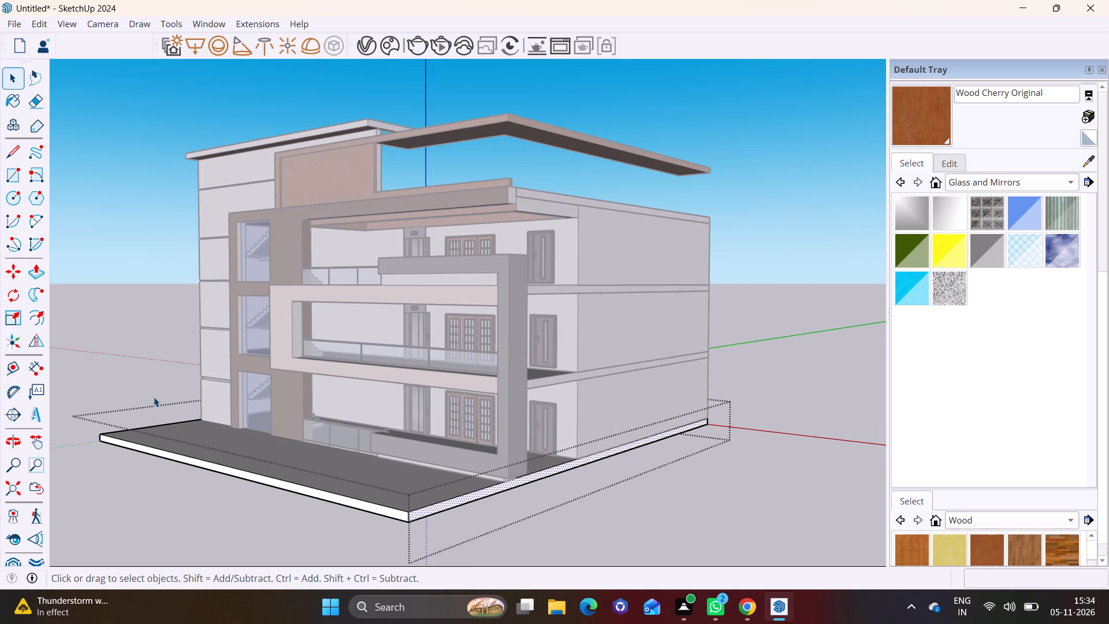
click(32, 274)
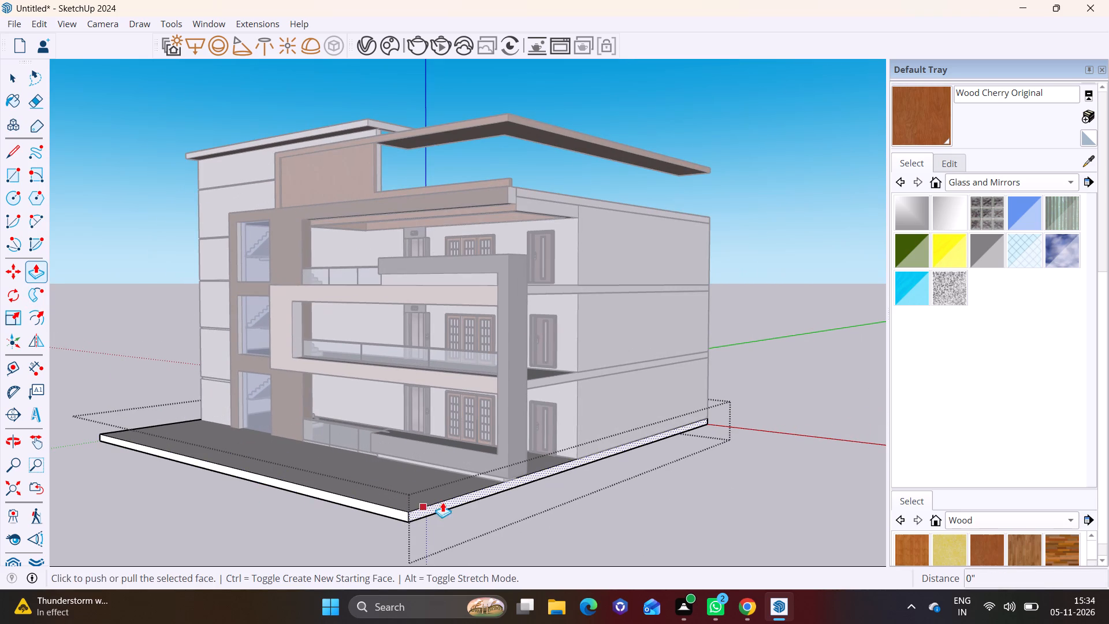
click(448, 498)
click(535, 503)
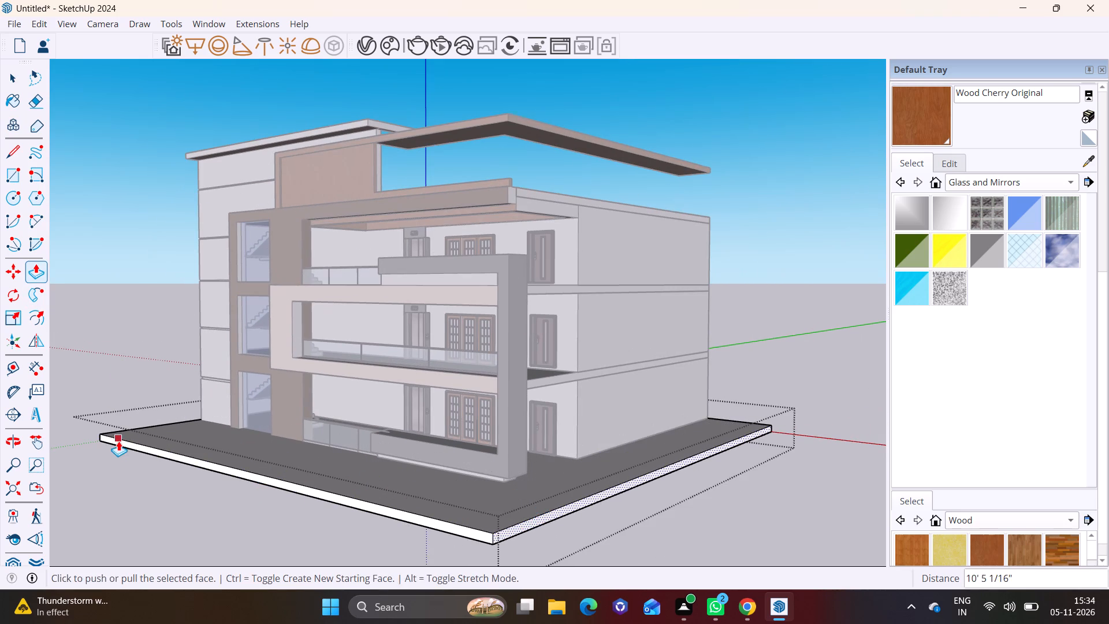
Push/Pull the plinth's opposite side face, on the staircase side, outward by about 11' 10" and leave the group.
scroll(118, 441, down, 6)
middle_drag(140, 413, 205, 423)
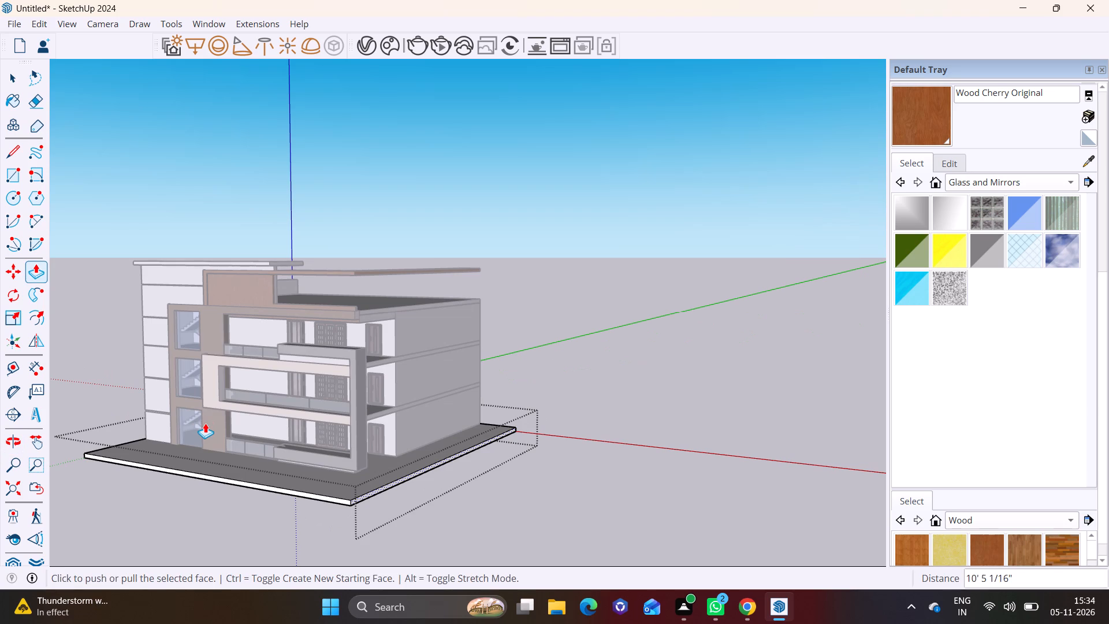
middle_drag(205, 423, 551, 463)
middle_drag(311, 446, 560, 277)
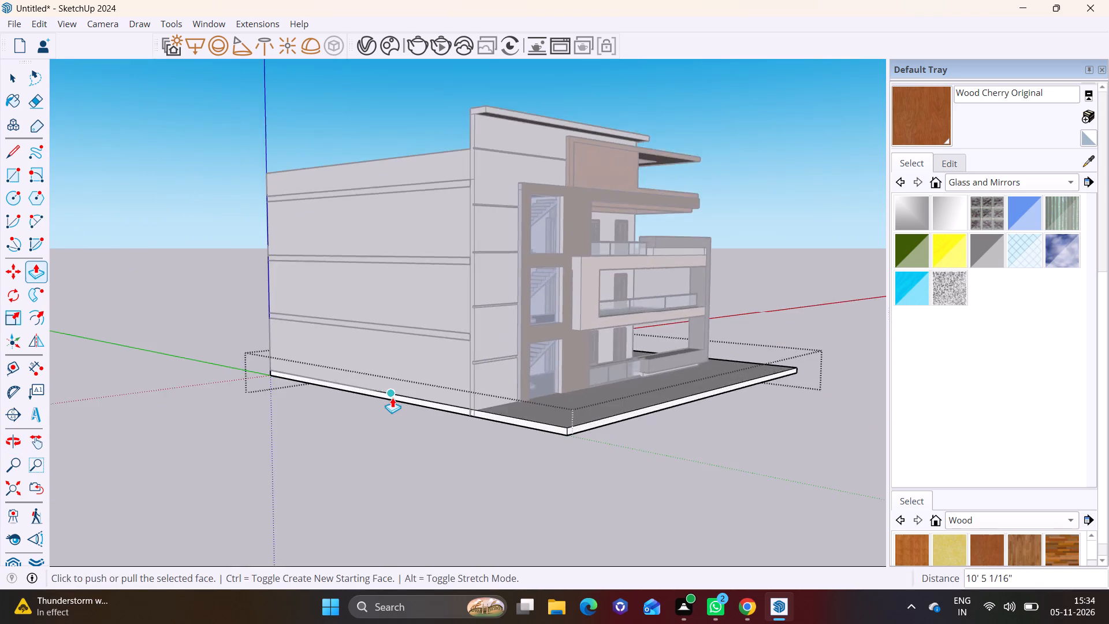
scroll(392, 398, up, 3)
key(space)
click(456, 410)
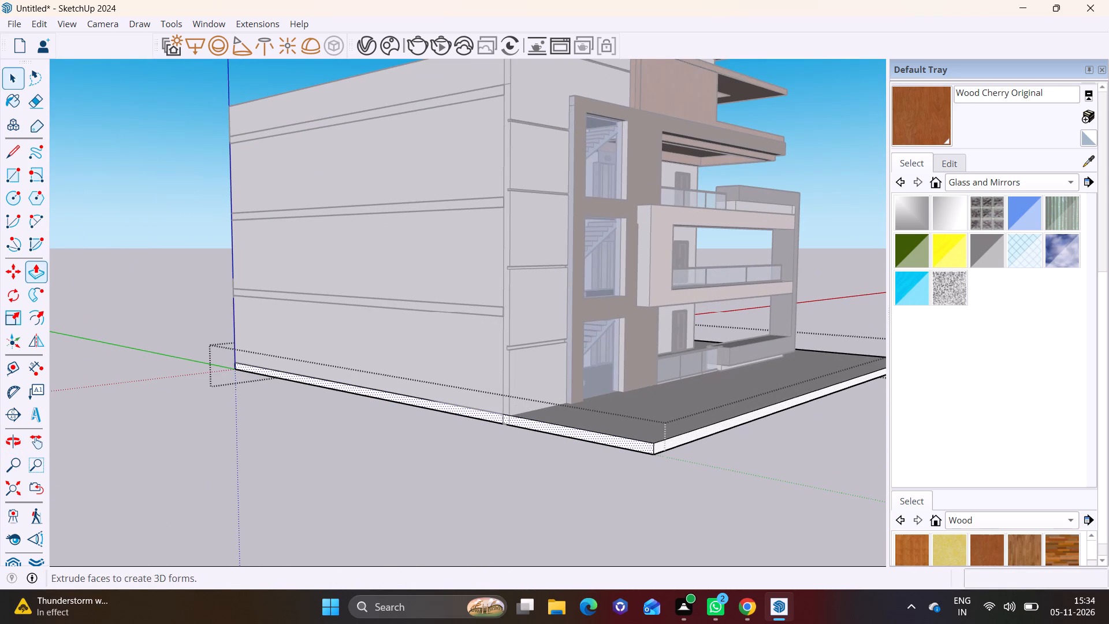
click(34, 269)
click(318, 382)
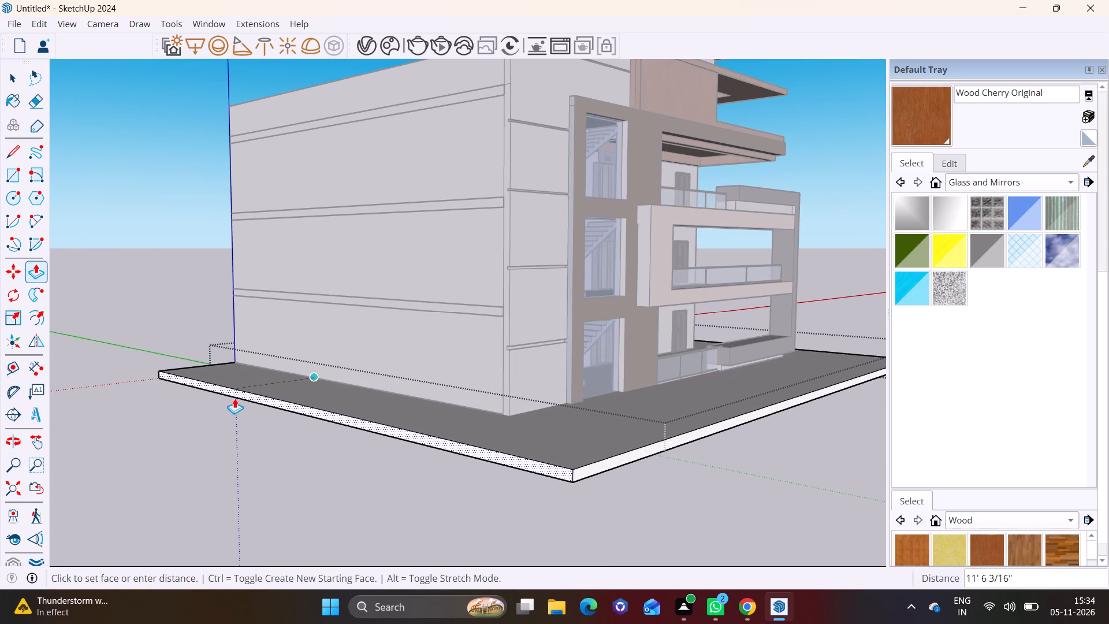
click(233, 399)
key(space)
click(105, 308)
Draw a rectangle about 11' 10" by 2' 5" across the staircase-side plinth strip, starting at the building's rear corner.
scroll(193, 294, up, 1)
middle_drag(193, 294, 228, 443)
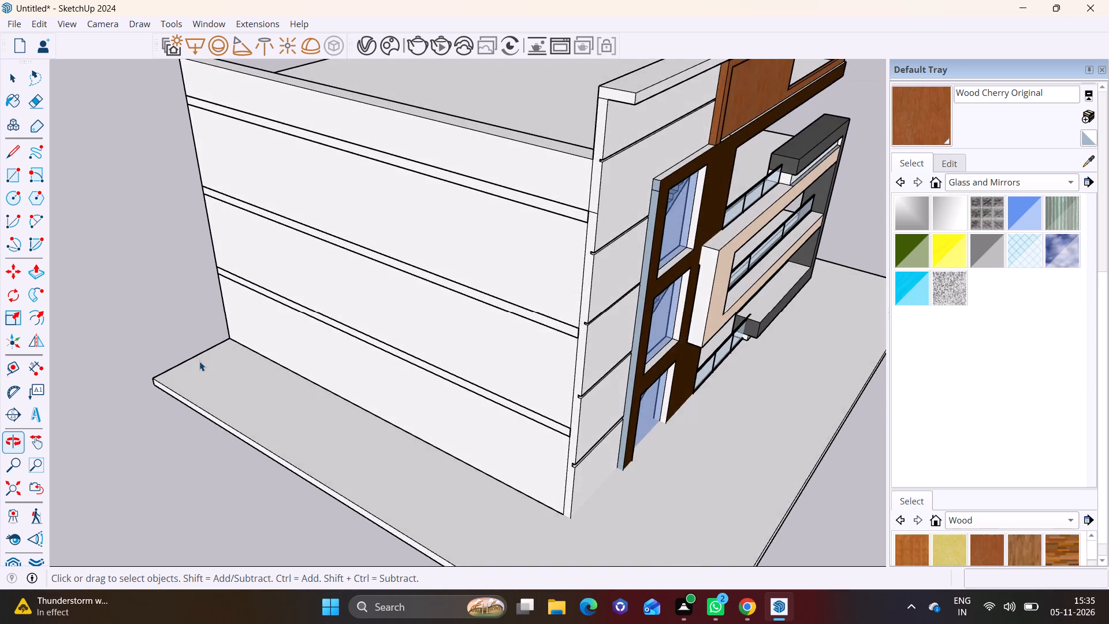
scroll(199, 359, up, 6)
click(16, 171)
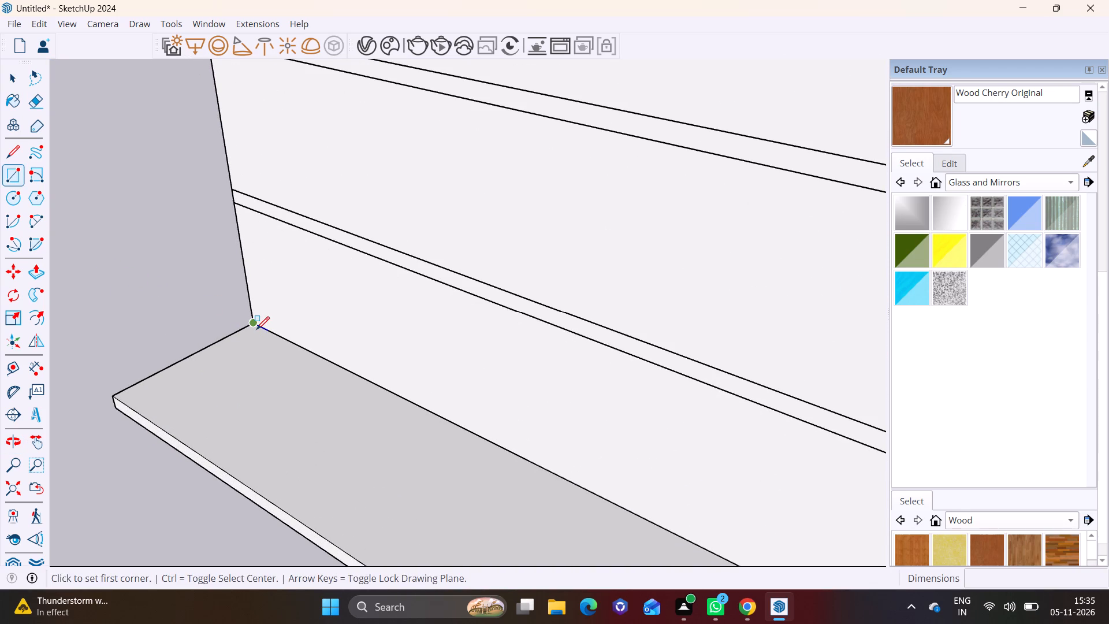
click(256, 329)
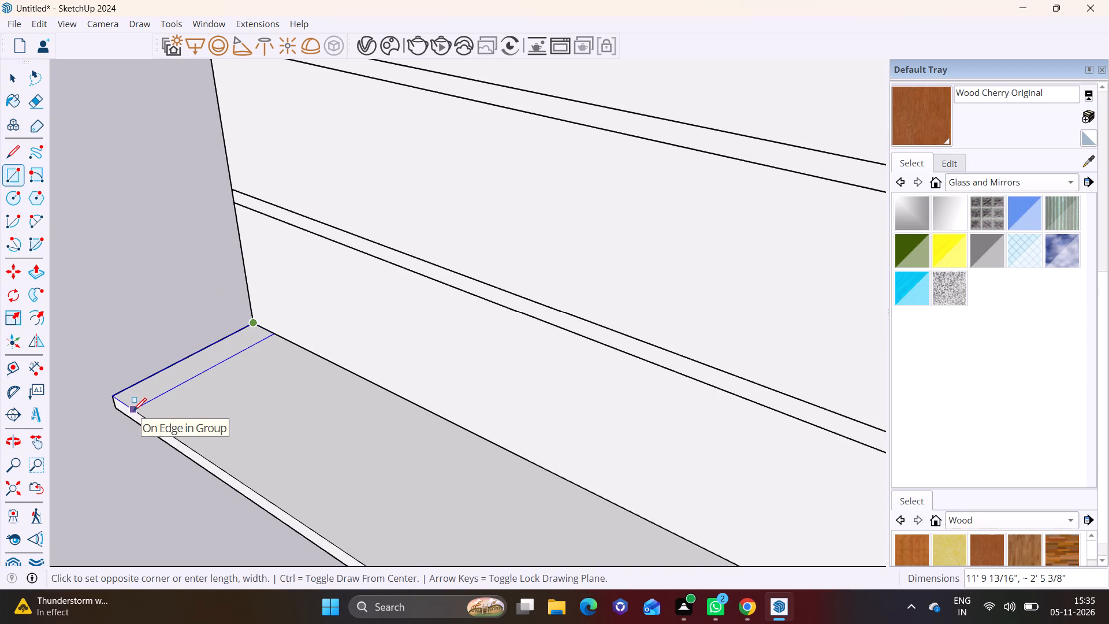
click(133, 411)
Push/Pull the rectangle up about 7' to raise a short rear boundary wall.
key(space)
click(147, 395)
click(29, 265)
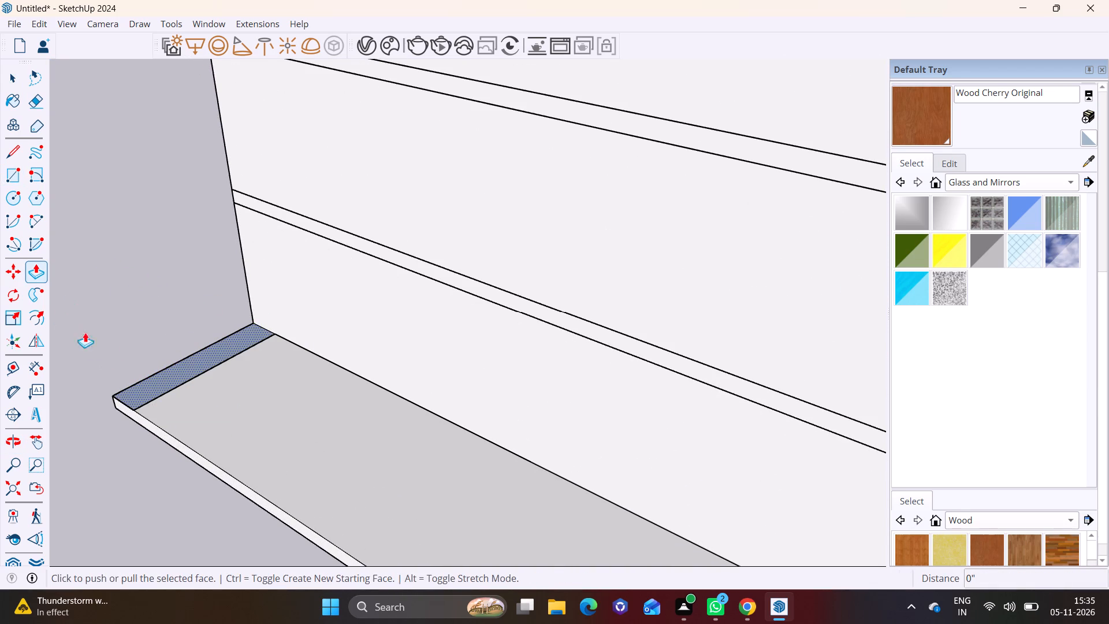
click(177, 374)
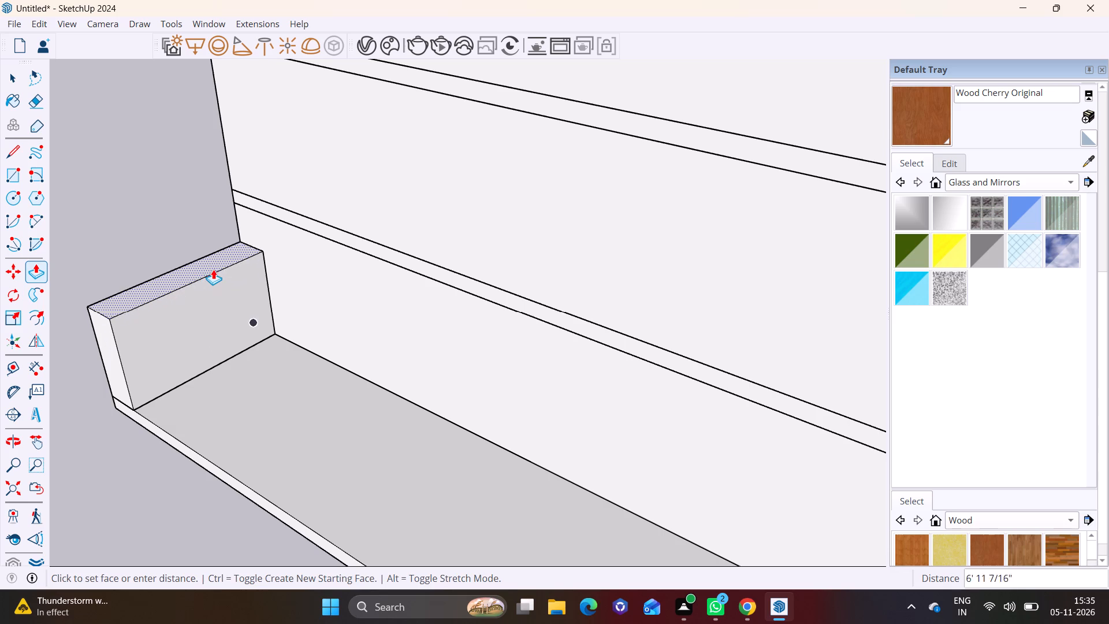
click(213, 269)
Draw a vertical line on the rear wall's inner face near its outer end, from bottom edge to top edge.
click(6, 151)
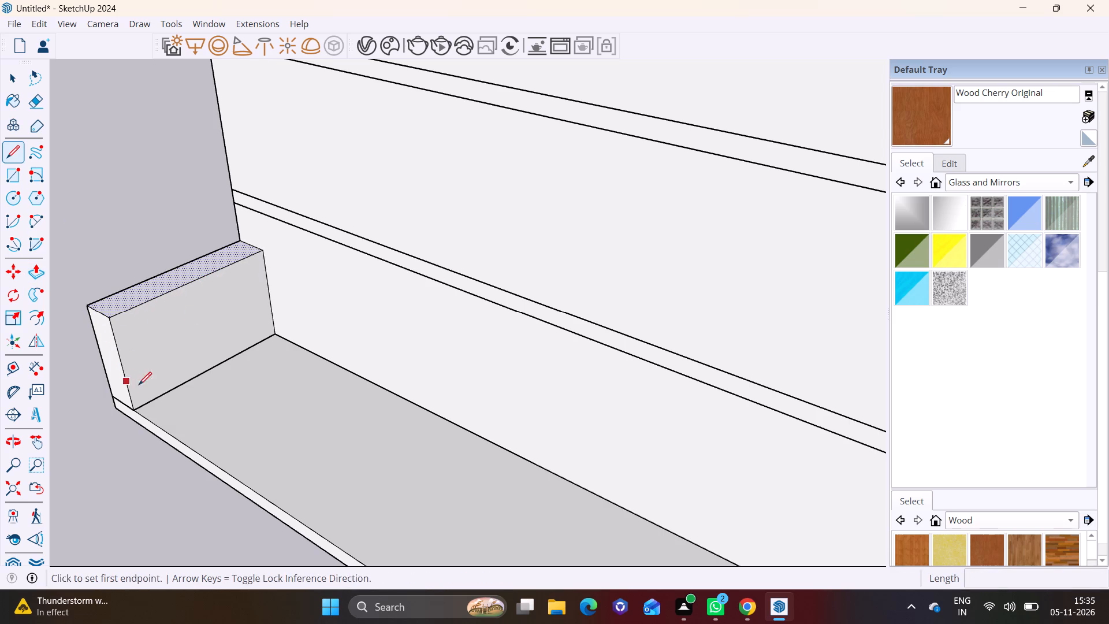
click(155, 406)
key(Escape)
click(13, 154)
middle_drag(142, 325, 113, 277)
scroll(169, 434, up, 4)
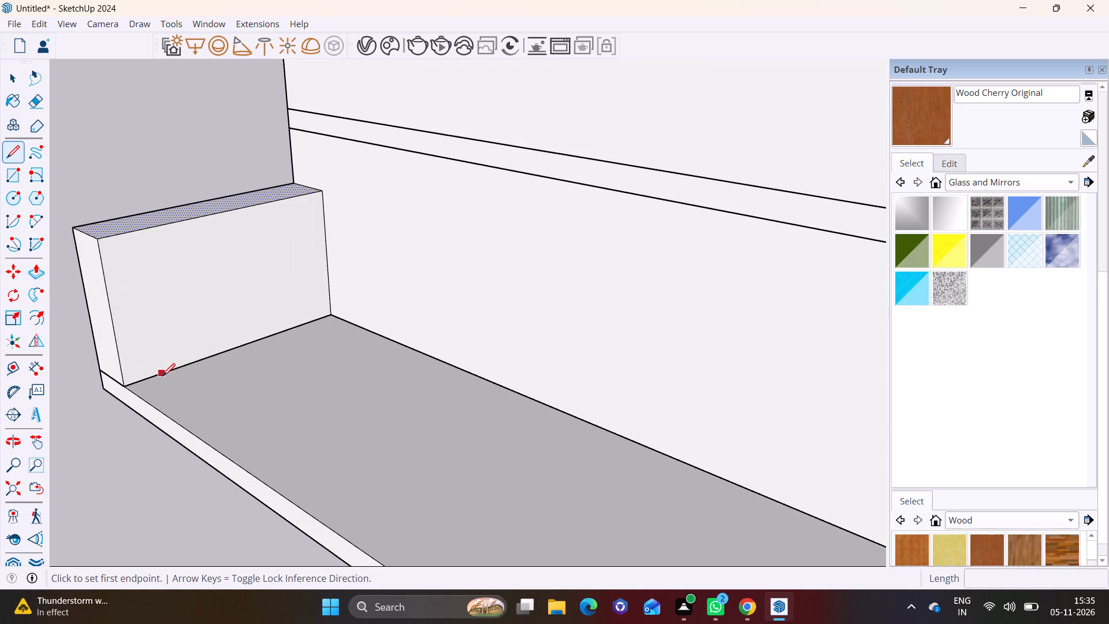
click(145, 377)
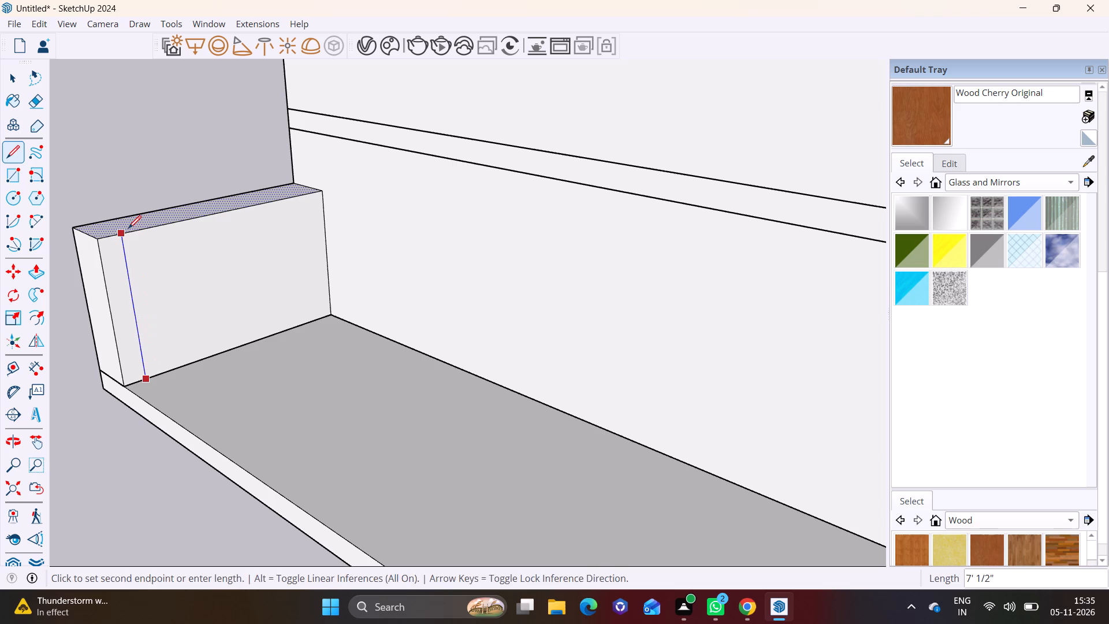
click(128, 228)
Push/Pull the narrow strip split off at the rear wall's outer end along the plinth's side edge to the front.
key(space)
click(121, 293)
click(36, 275)
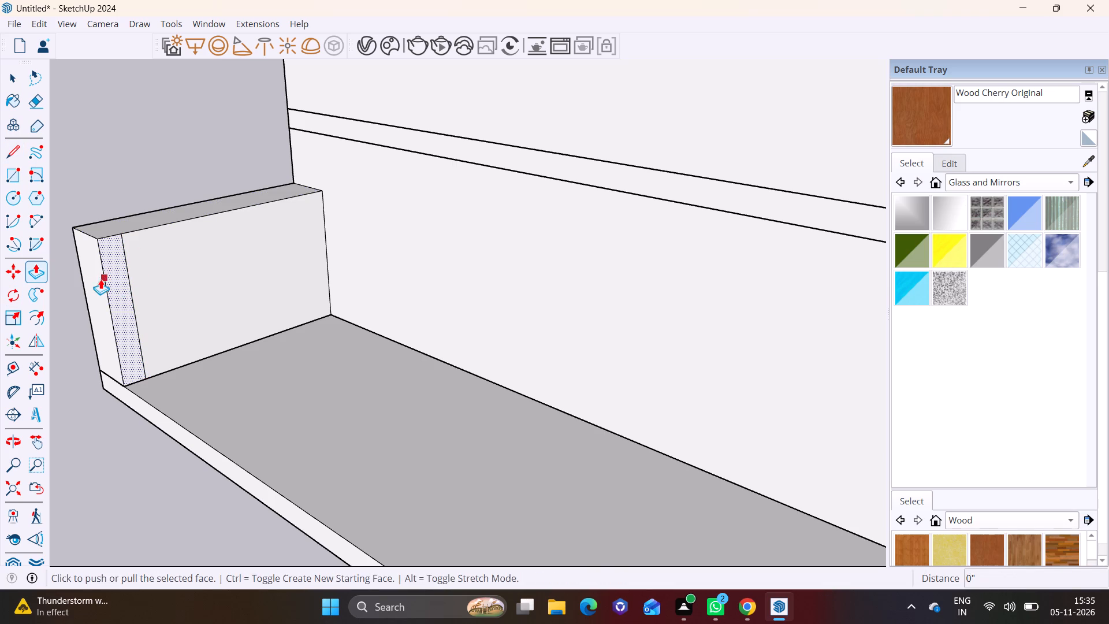
click(118, 277)
click(116, 288)
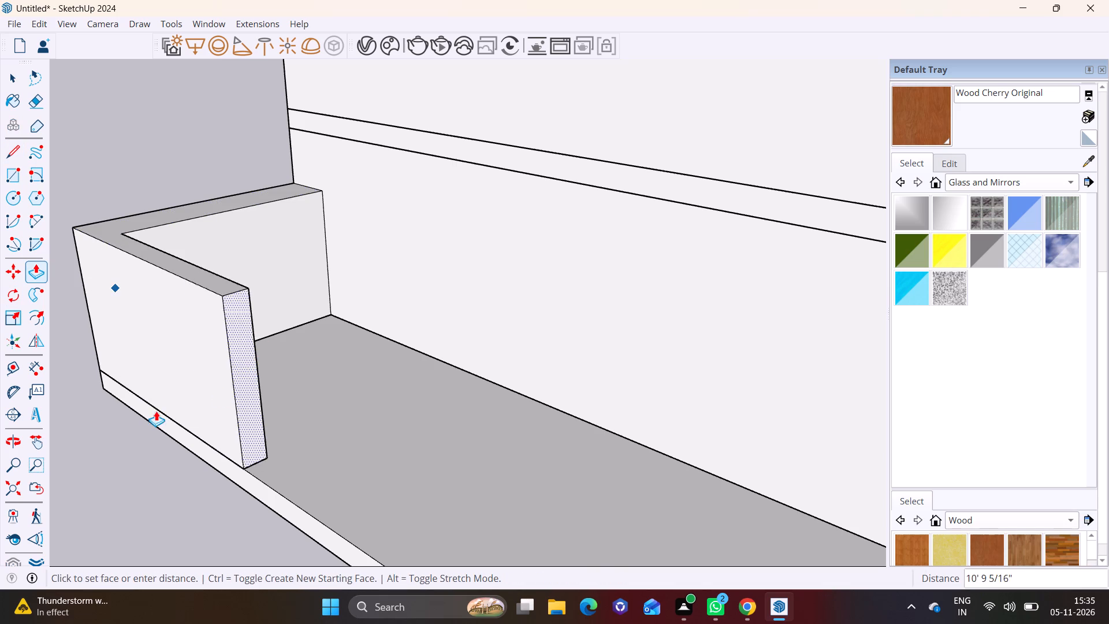
scroll(348, 473, down, 17)
shift+middle_drag(417, 463, 265, 347)
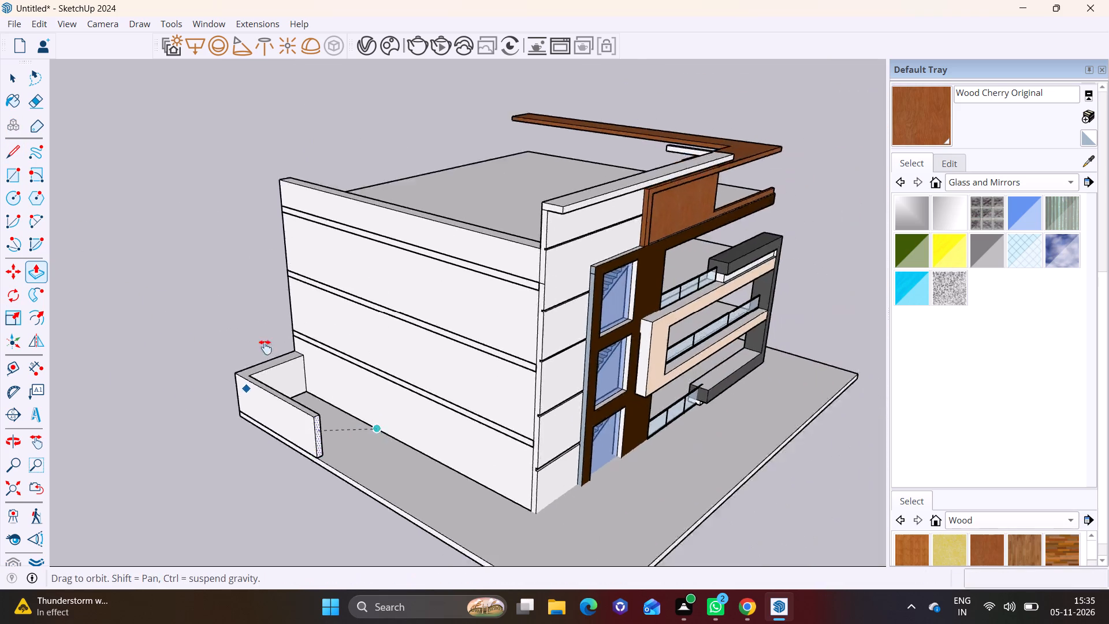
shift+middle_drag(265, 347, 183, 287)
click(330, 414)
Push/Pull the inner face of the short rear boundary wall inward slightly, by about 4".
shift+middle_drag(152, 222, 366, 356)
middle_drag(344, 384, 235, 401)
scroll(334, 352, up, 8)
key(space)
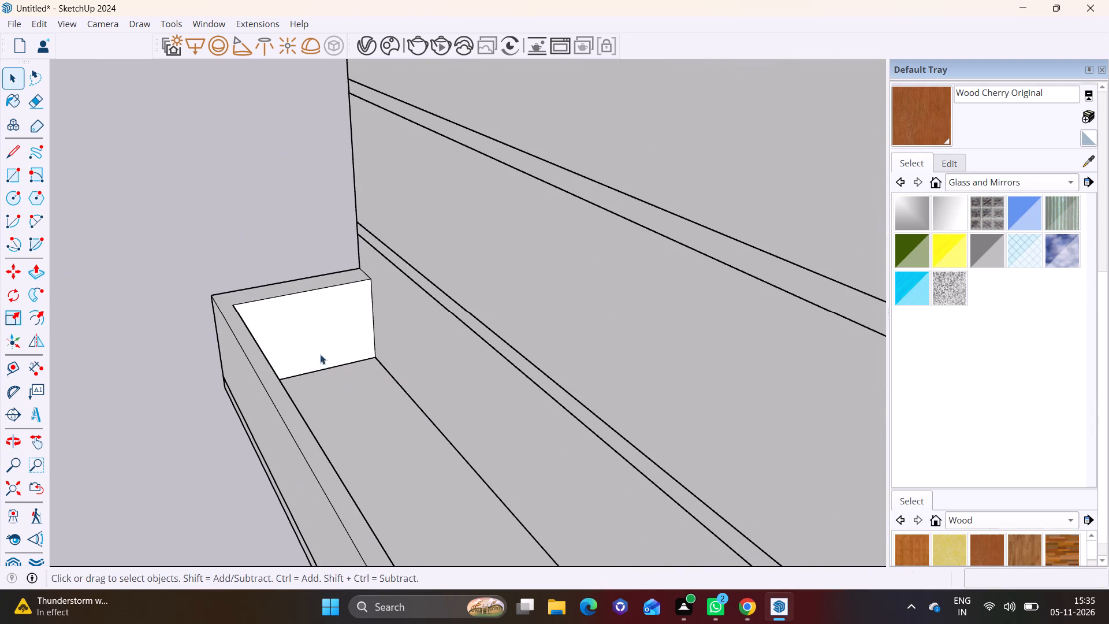
click(314, 339)
click(34, 273)
click(295, 326)
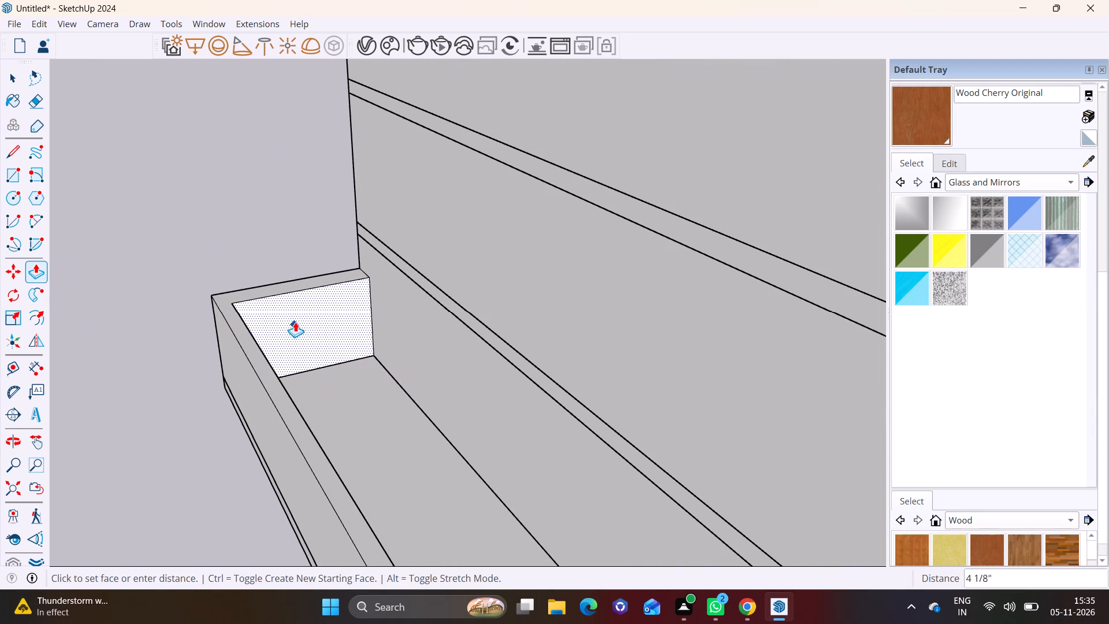
click(296, 320)
key(space)
click(192, 365)
Examine the front elevation together with the extended plinth and the side boundary wall.
scroll(181, 373, down, 6)
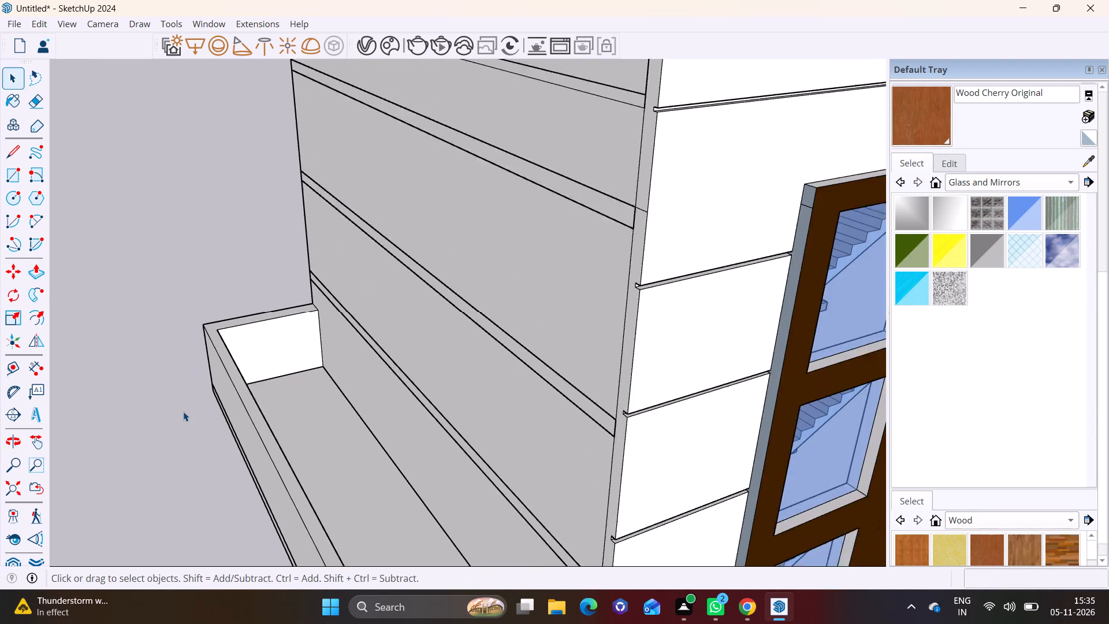
scroll(183, 411, down, 1)
middle_drag(180, 412, 47, 276)
scroll(132, 402, down, 6)
shift+middle_drag(219, 439, 199, 281)
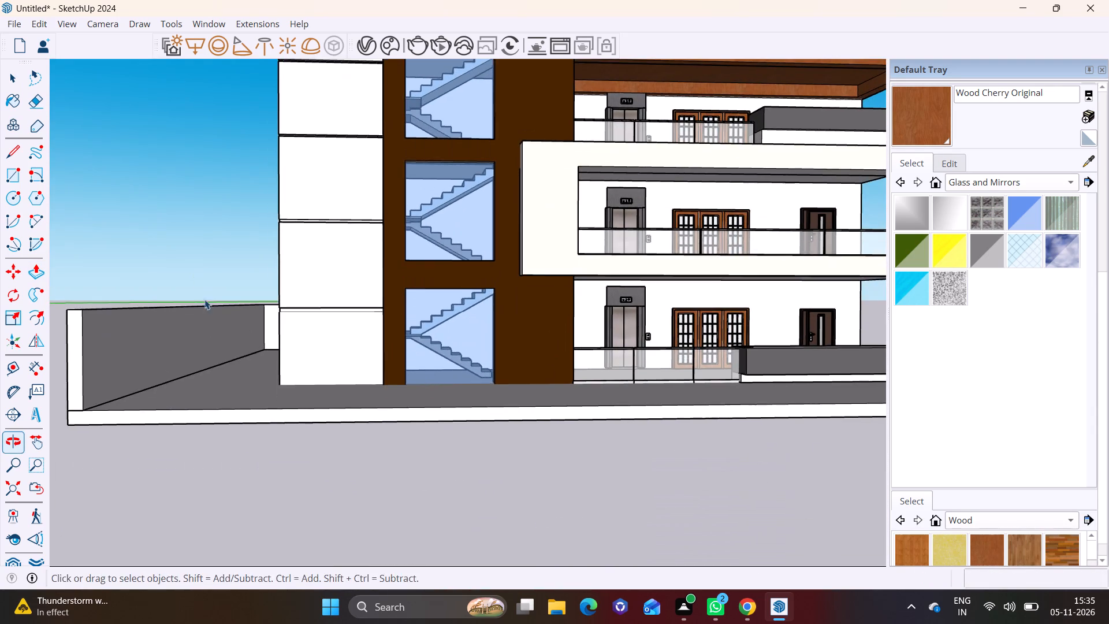
middle_drag(281, 366, 325, 351)
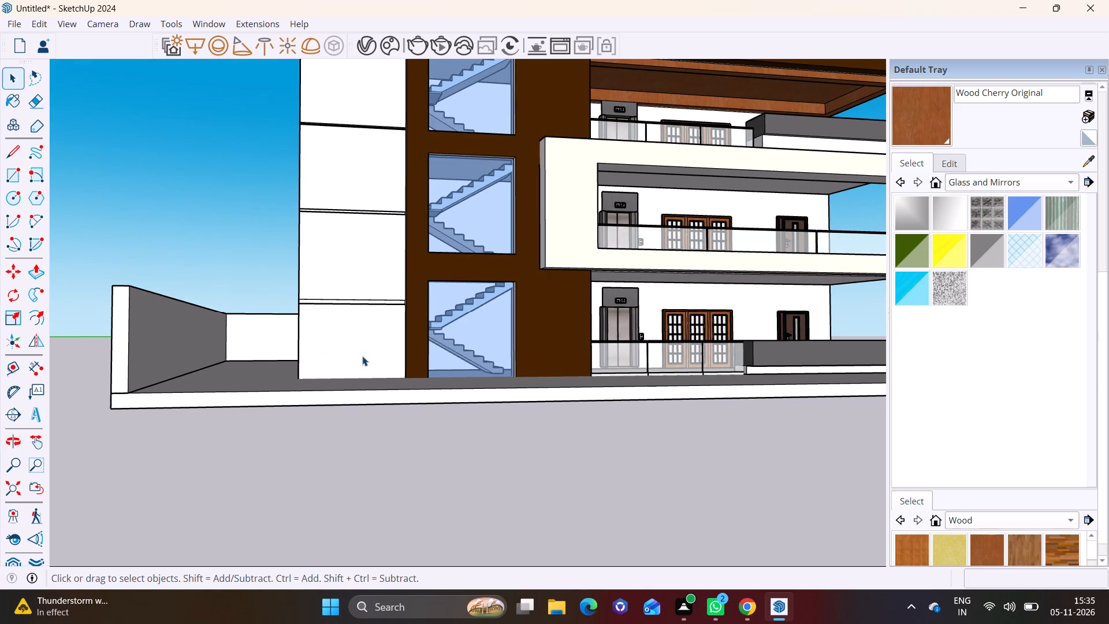
shift+middle_drag(359, 359, 204, 432)
scroll(325, 427, down, 2)
middle_drag(380, 433, 336, 430)
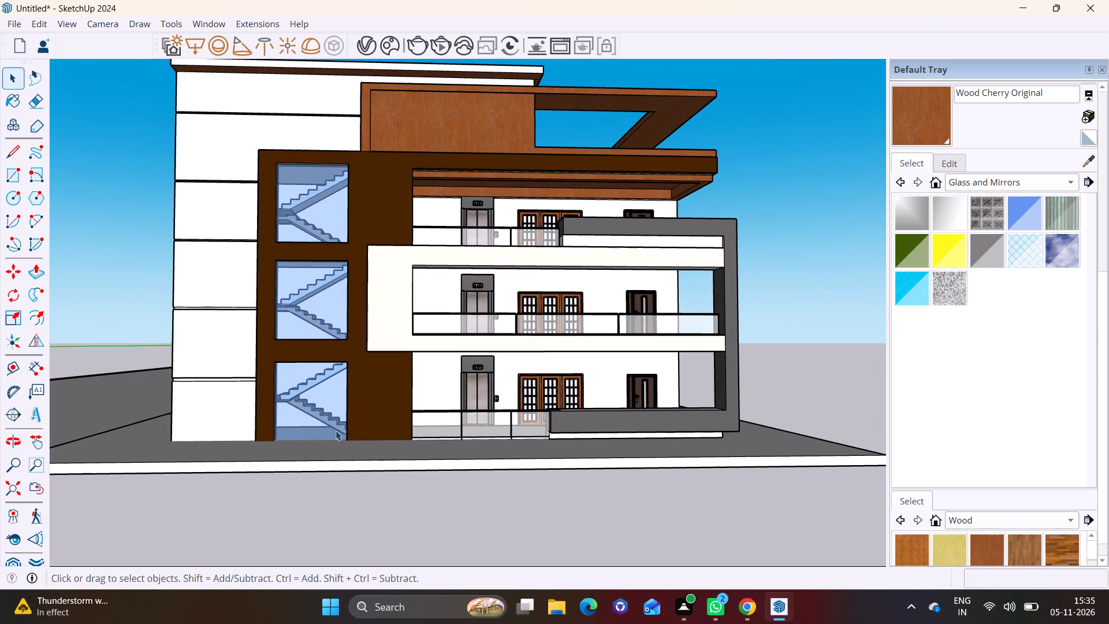
scroll(342, 434, down, 3)
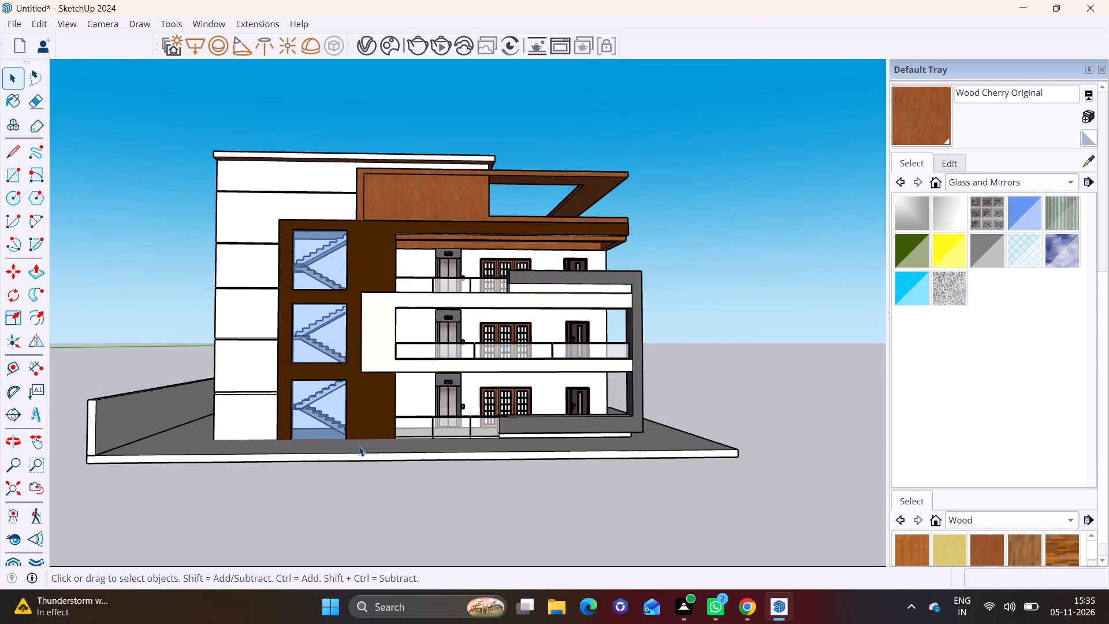
Undo the boundary walls and the plinth extension, back to the base slab at the building's own footprint.
middle_click(359, 446)
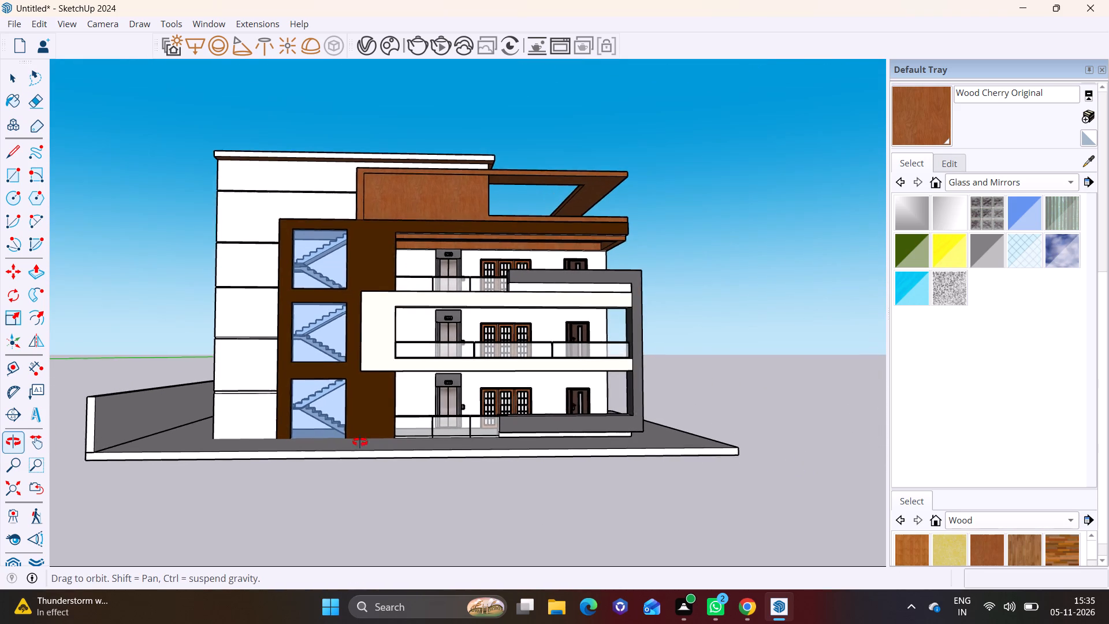
scroll(384, 445, up, 2)
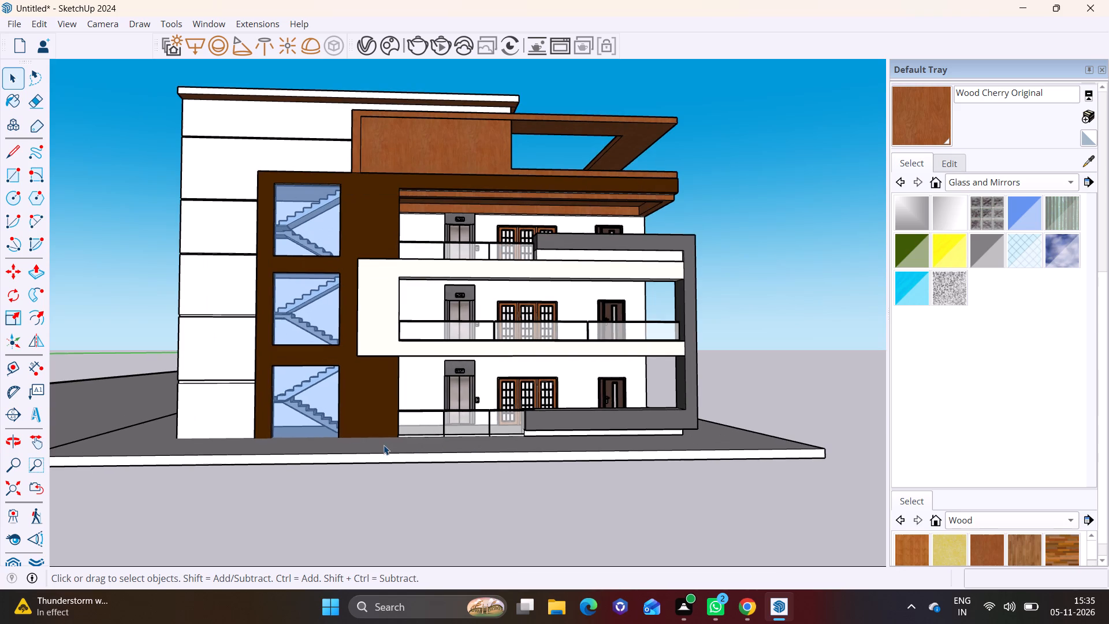
key(ctrl+z)
key(ctrl+z)
key(ctrl+z)
key(ctrl+z)
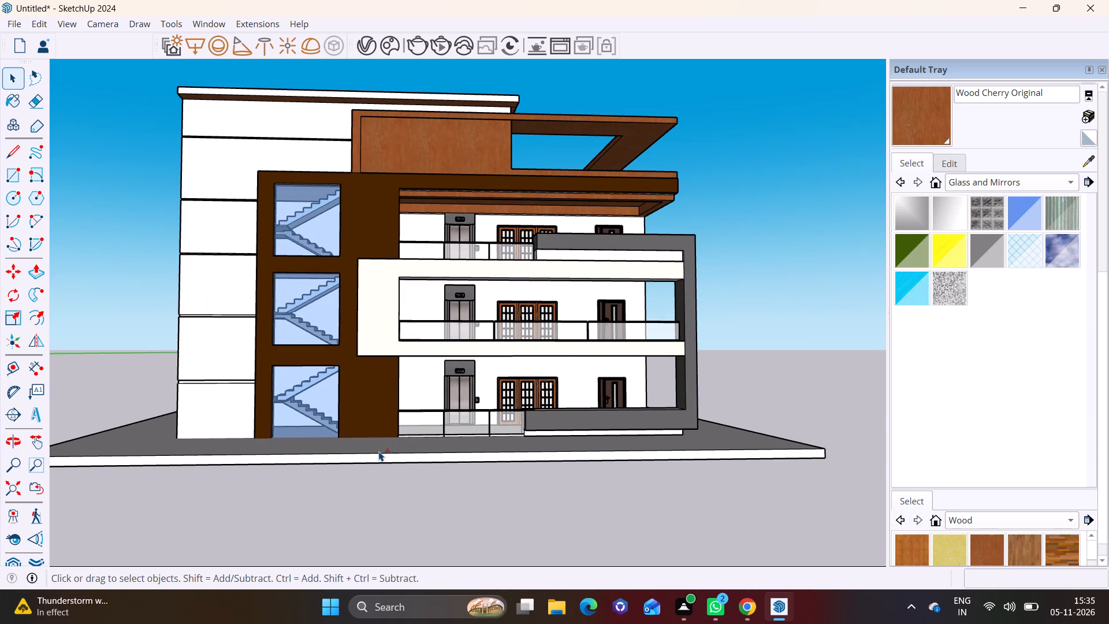
key(ctrl+z)
key(ctrl+z)
key(ctrl+z)
key(ctrl+z)
key(ctrl+z)
key(ctrl+z)
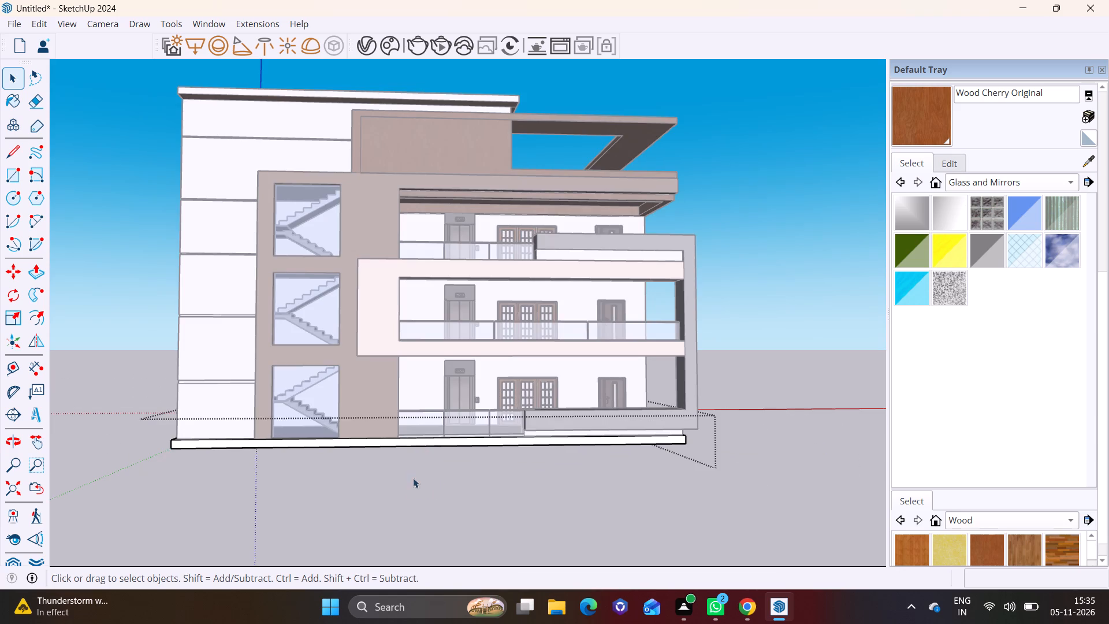
Draw a rectangle about 2' 1/2" by 2' 4 1/8" on the base slab's underside, near the front corner on the balcony side.
middle_drag(413, 476, 408, 288)
scroll(347, 477, up, 2)
shift+middle_drag(367, 459, 342, 395)
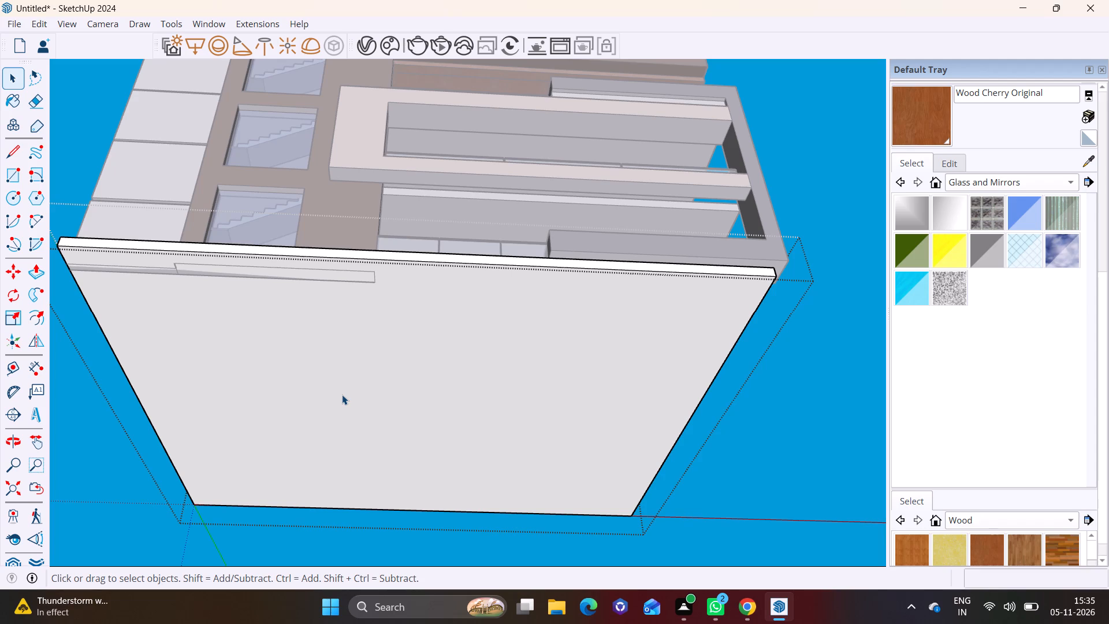
middle_drag(671, 285, 476, 240)
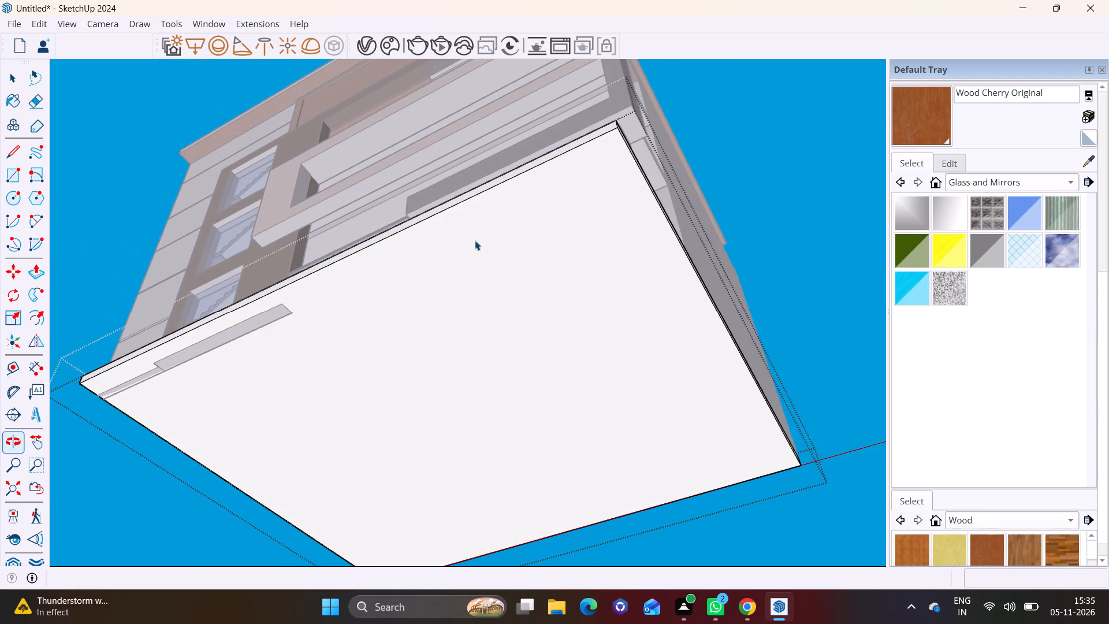
click(9, 179)
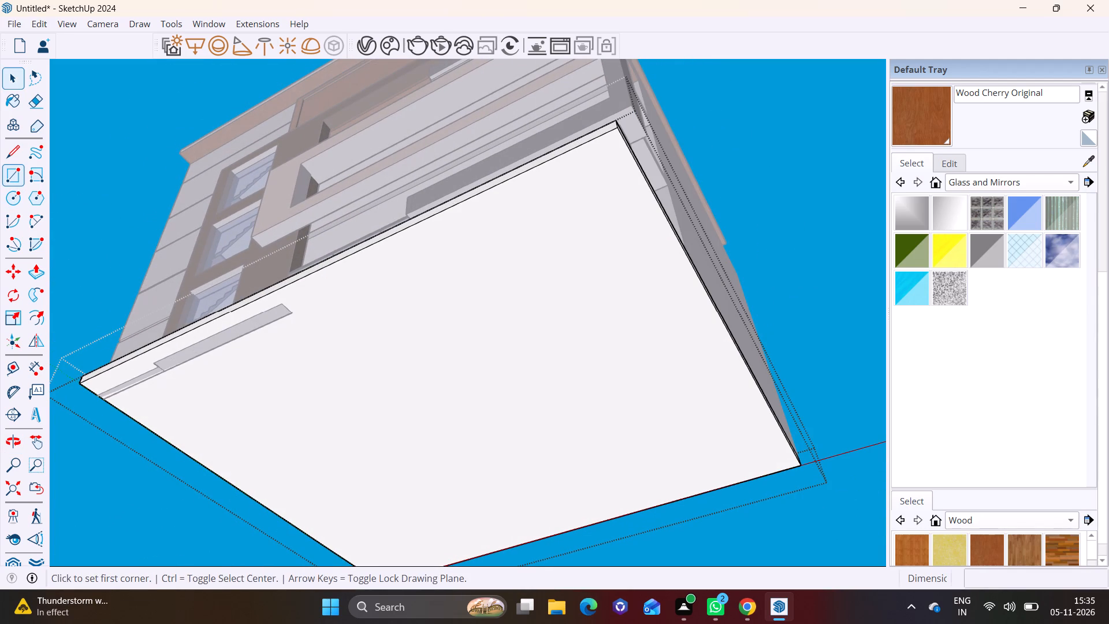
scroll(617, 189, up, 5)
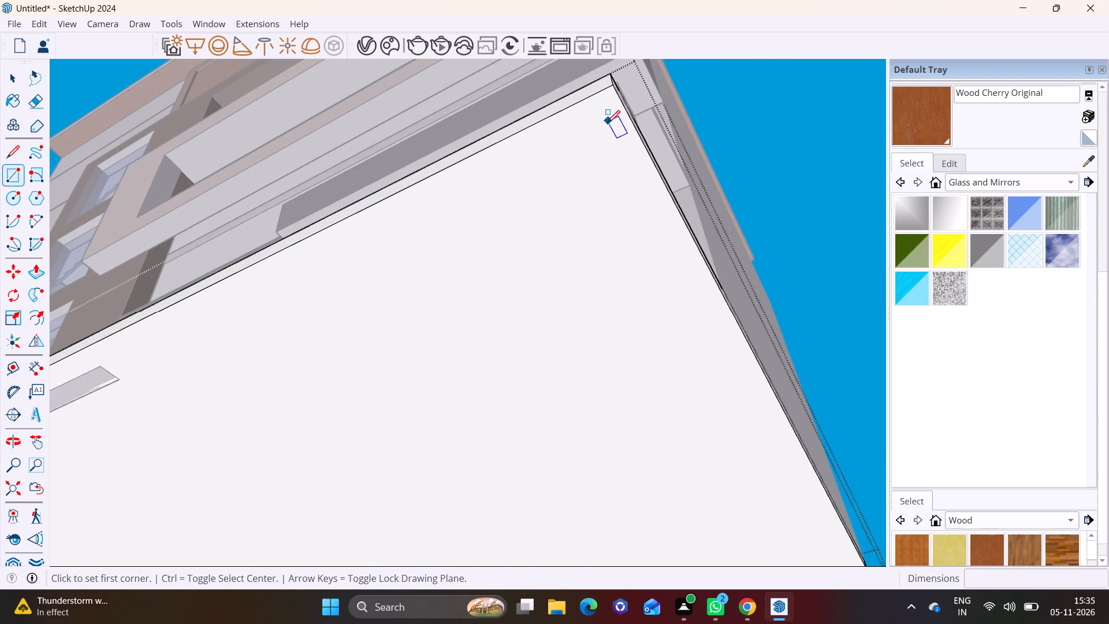
click(588, 129)
click(571, 181)
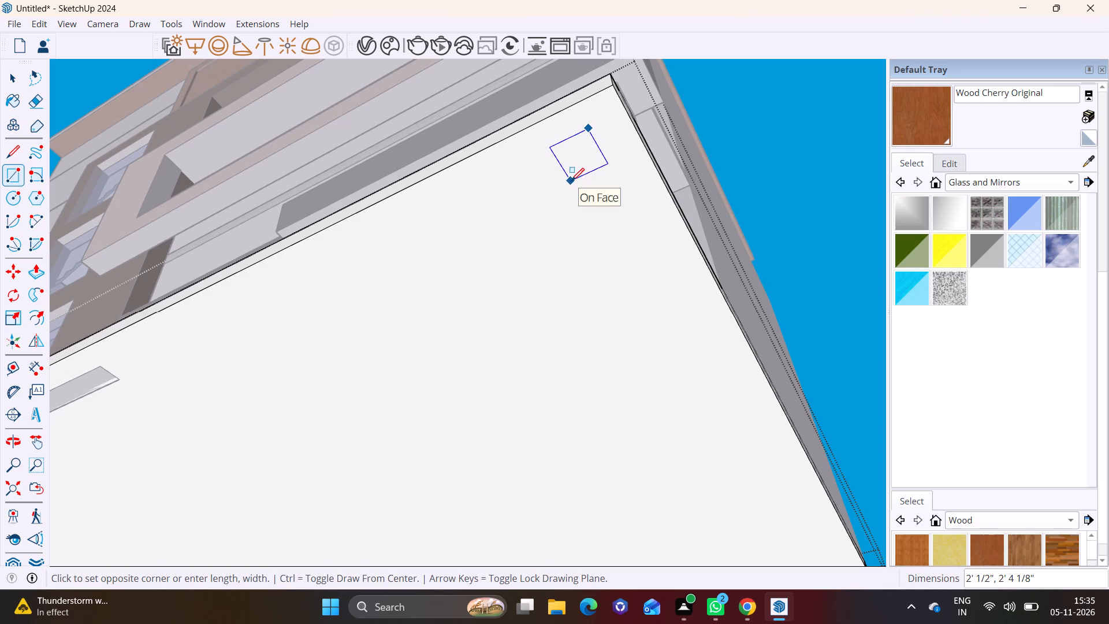
key(space)
Make the small rectangle and its edges on the slab's underside into a group.
double_click(568, 161)
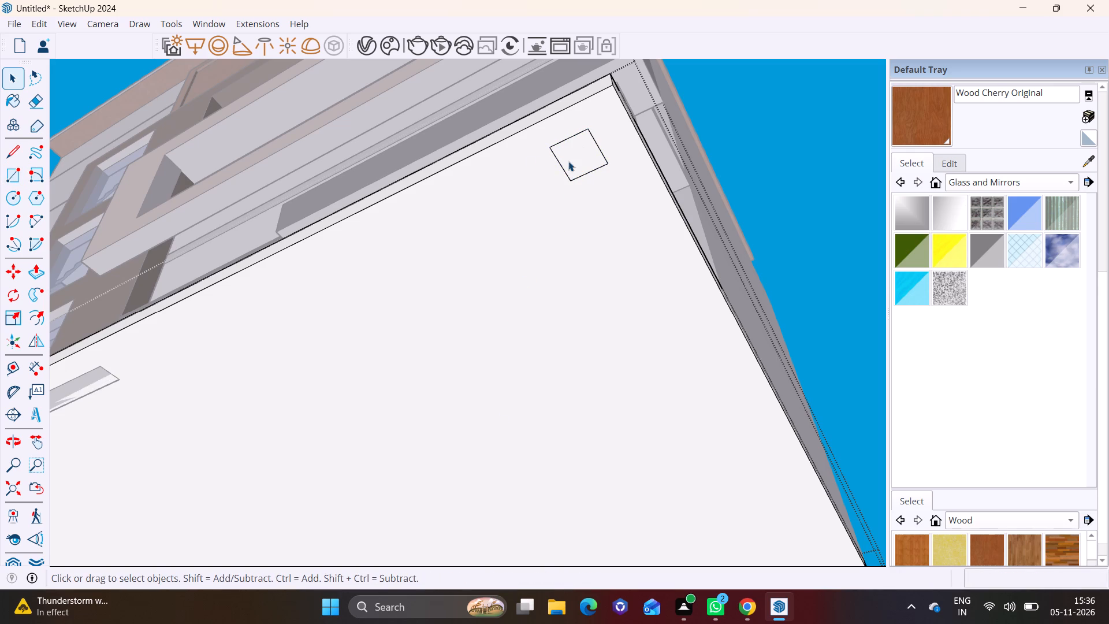
right_click(568, 161)
click(604, 303)
Inside the group, Push/Pull the rectangle's face 10' downward from the slab into a column.
triple_click(580, 165)
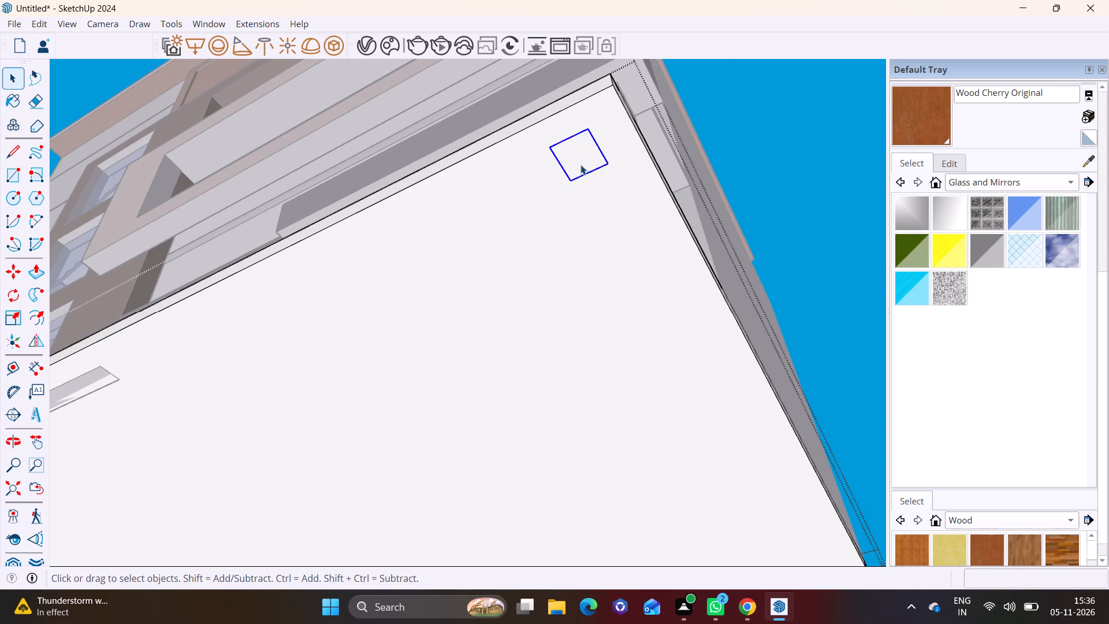
click(34, 271)
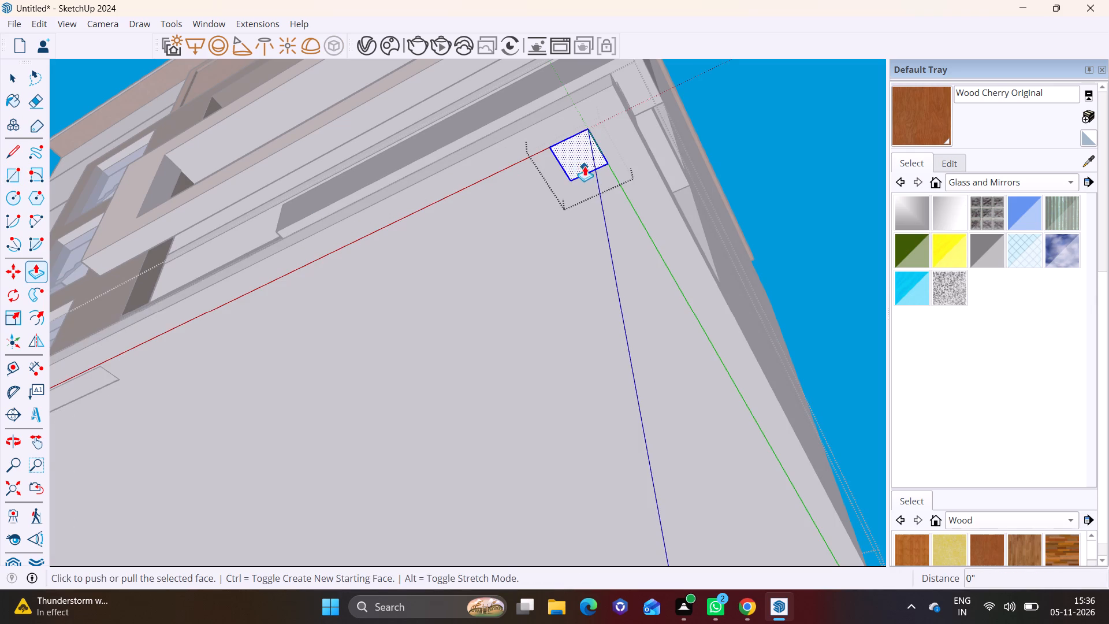
click(585, 159)
text(10')
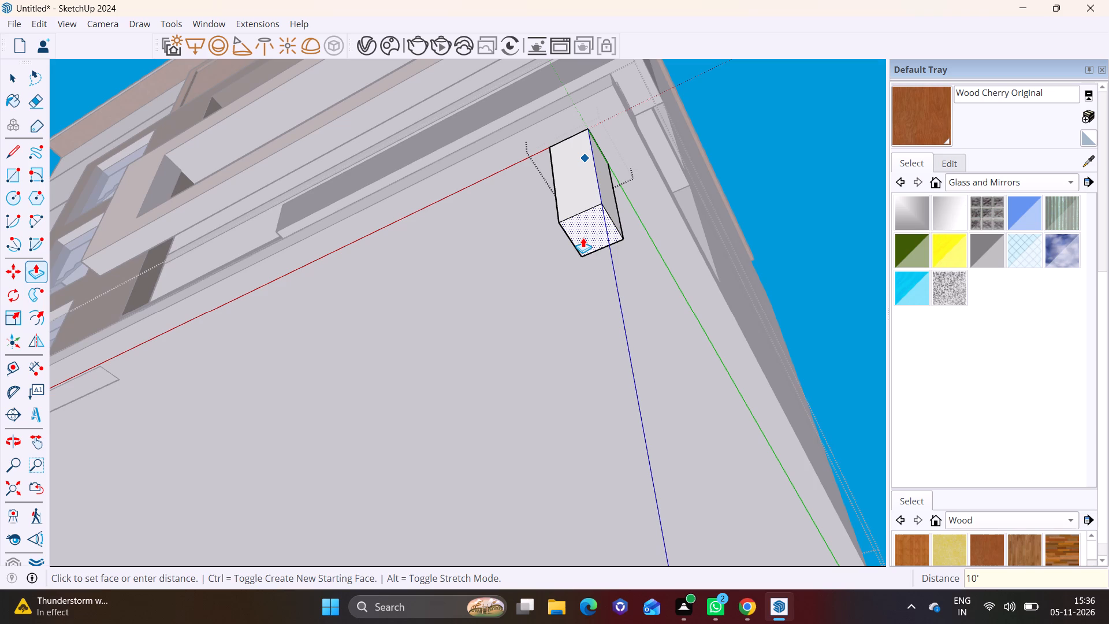
key(Return)
key(space)
click(828, 246)
Copy the column along the balcony-side edge, about 22' 9 3/8" to mid-side and another 27' 4 3/4" to the rear corner.
scroll(678, 255, down, 1)
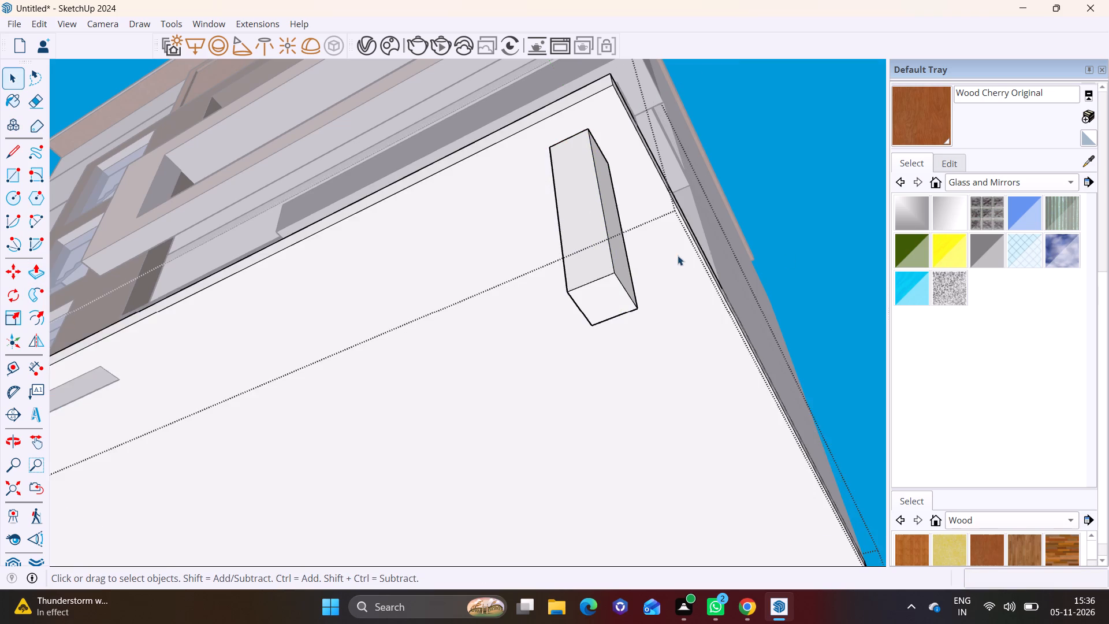
scroll(678, 255, down, 6)
shift+middle_drag(616, 267, 530, 157)
middle_drag(562, 182, 419, 248)
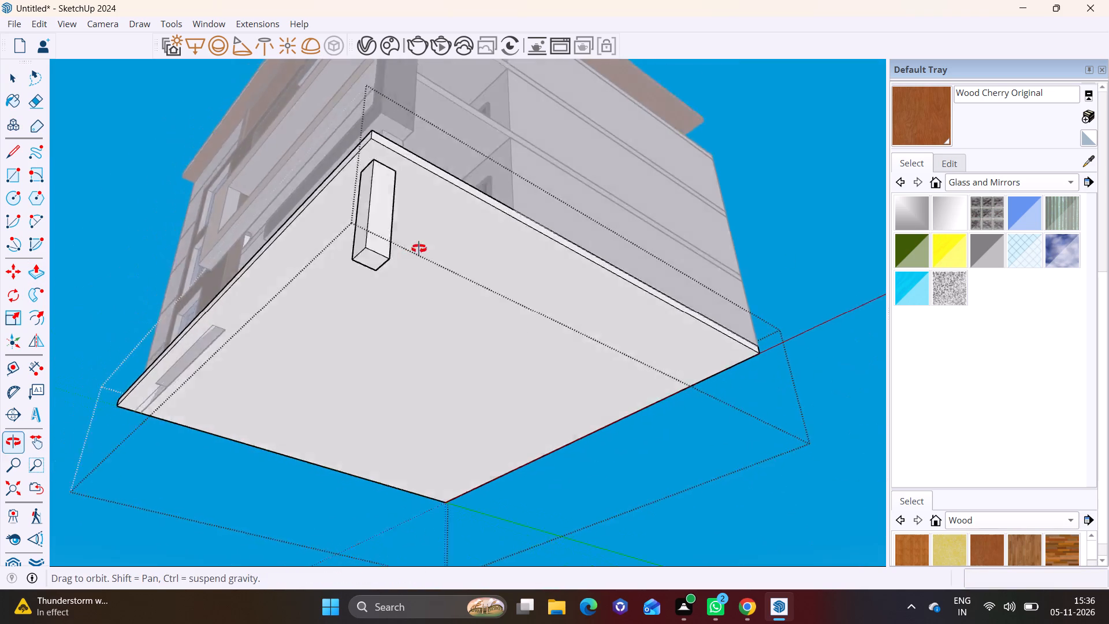
middle_drag(419, 248, 410, 252)
click(323, 235)
middle_drag(389, 229, 203, 224)
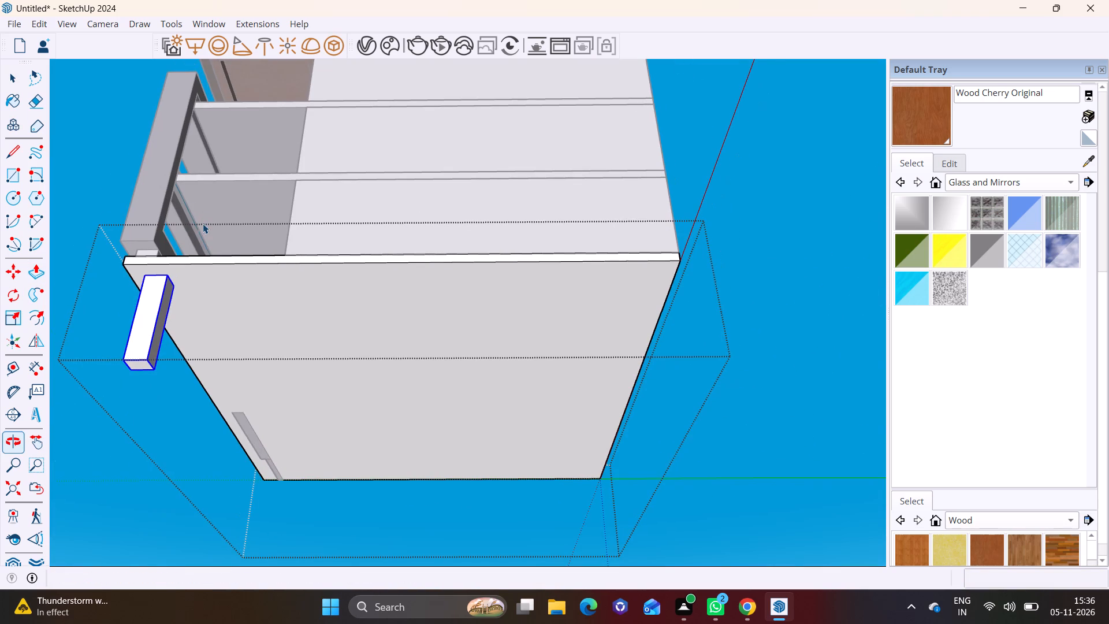
key(m)
click(147, 280)
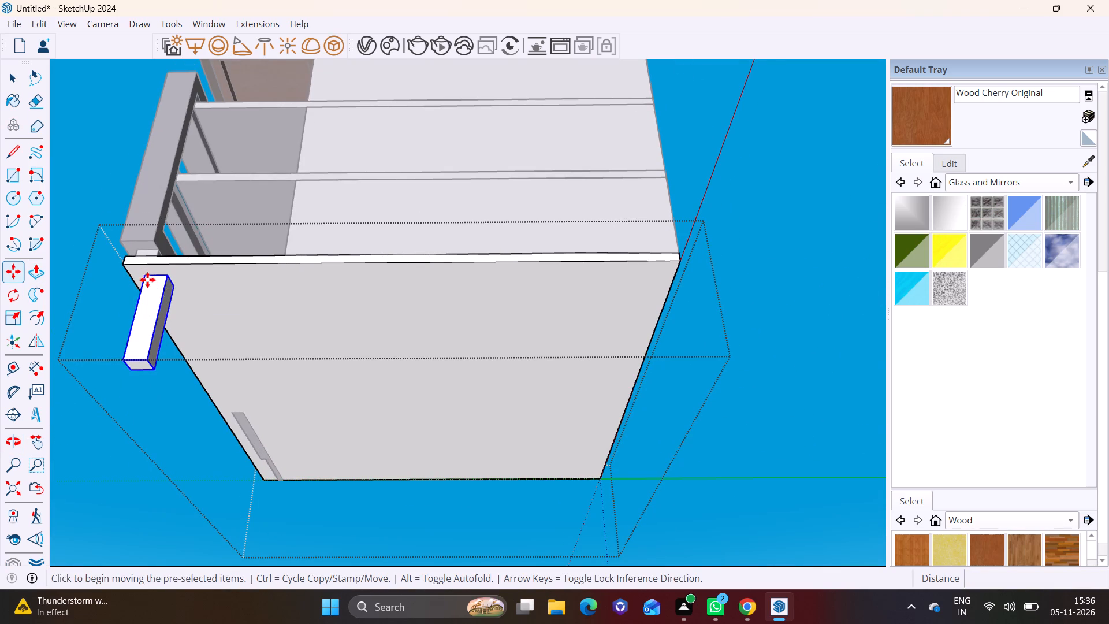
double_click(365, 277)
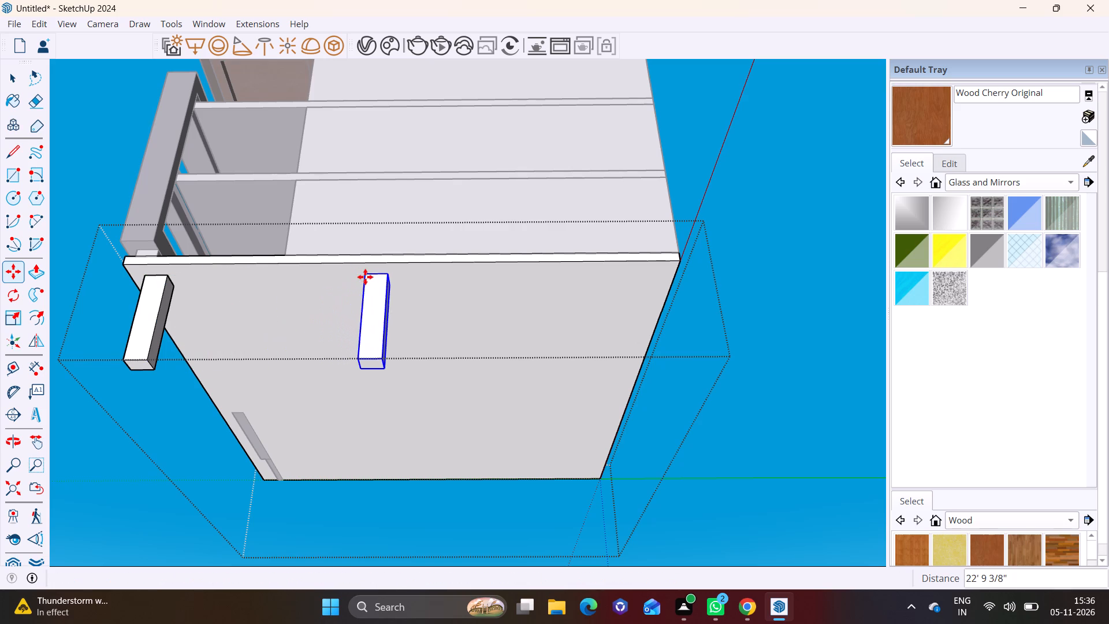
click(372, 273)
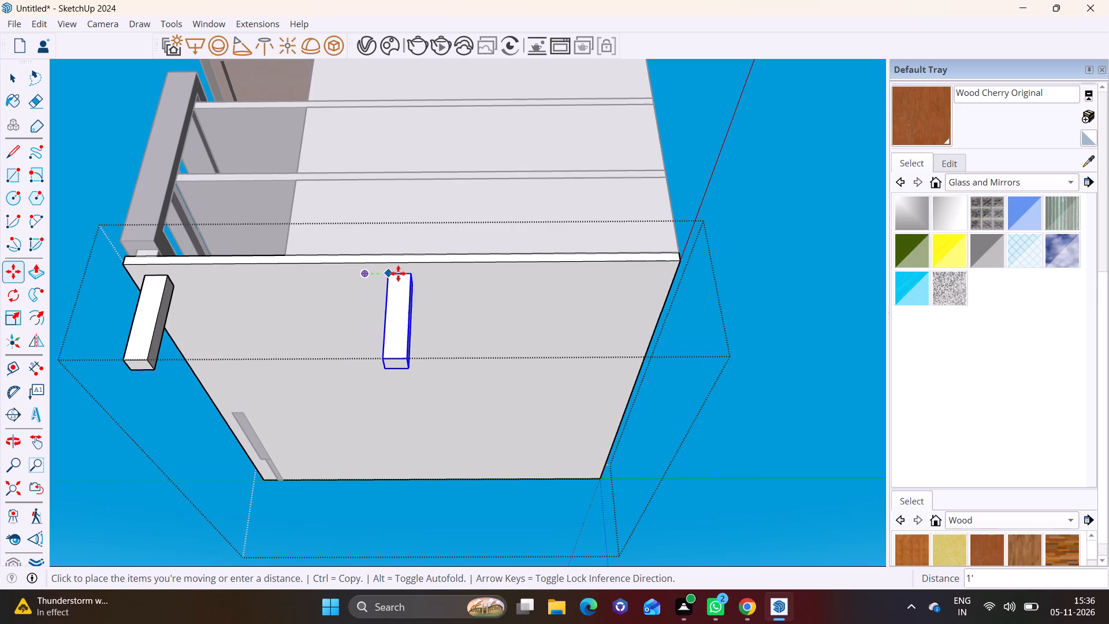
click(632, 276)
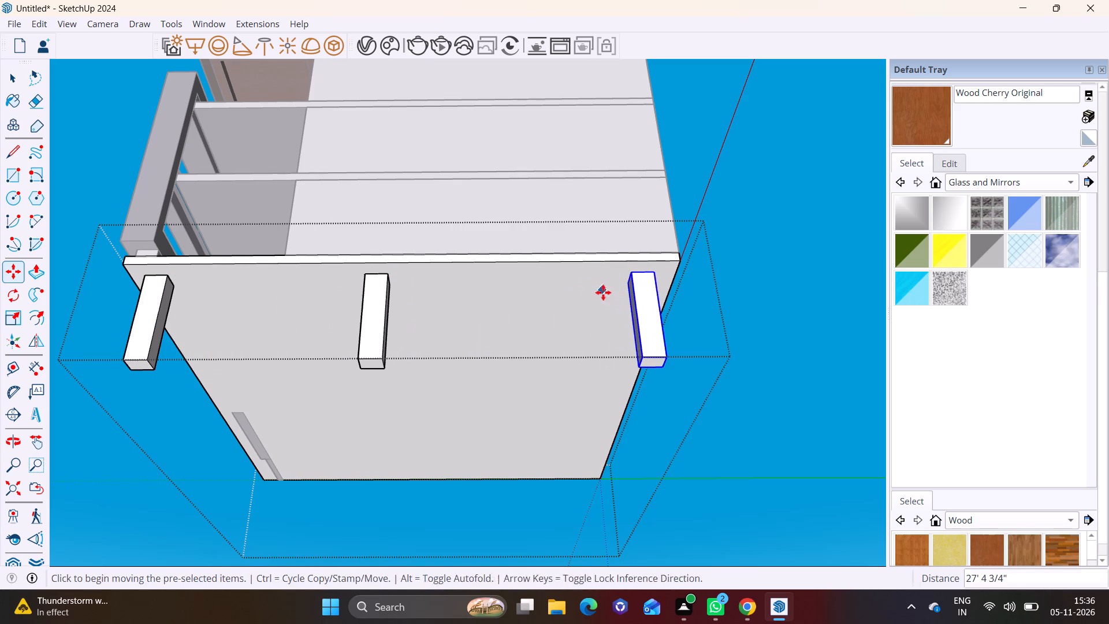
key(space)
Copy the rear corner column along the slab's rear edge to the middle and to the far rear corner.
middle_drag(652, 290, 199, 307)
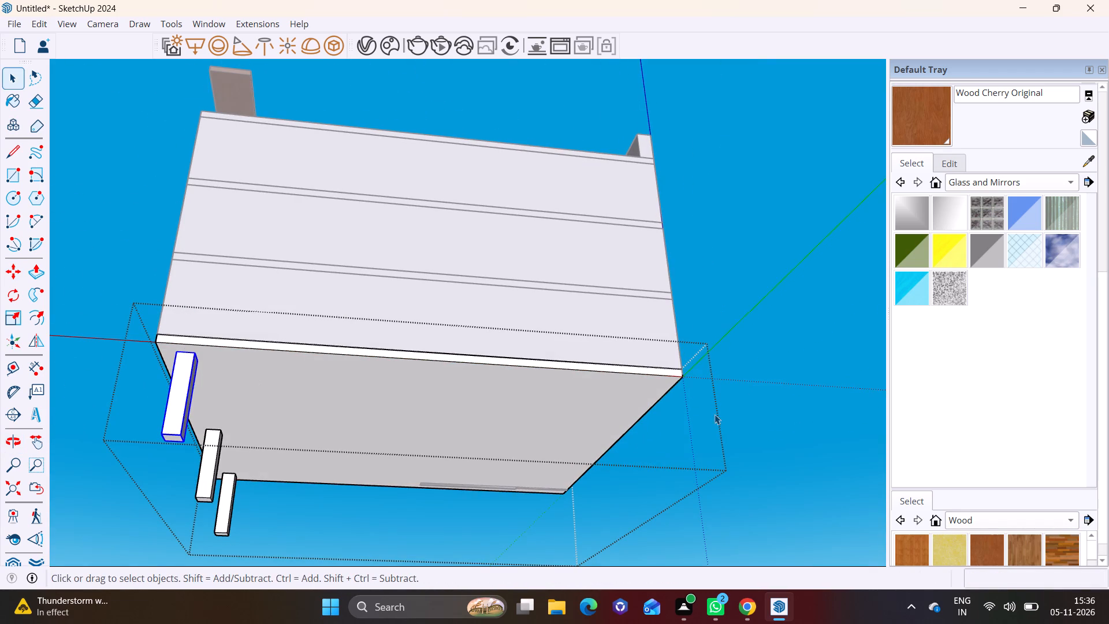
key(m)
click(180, 354)
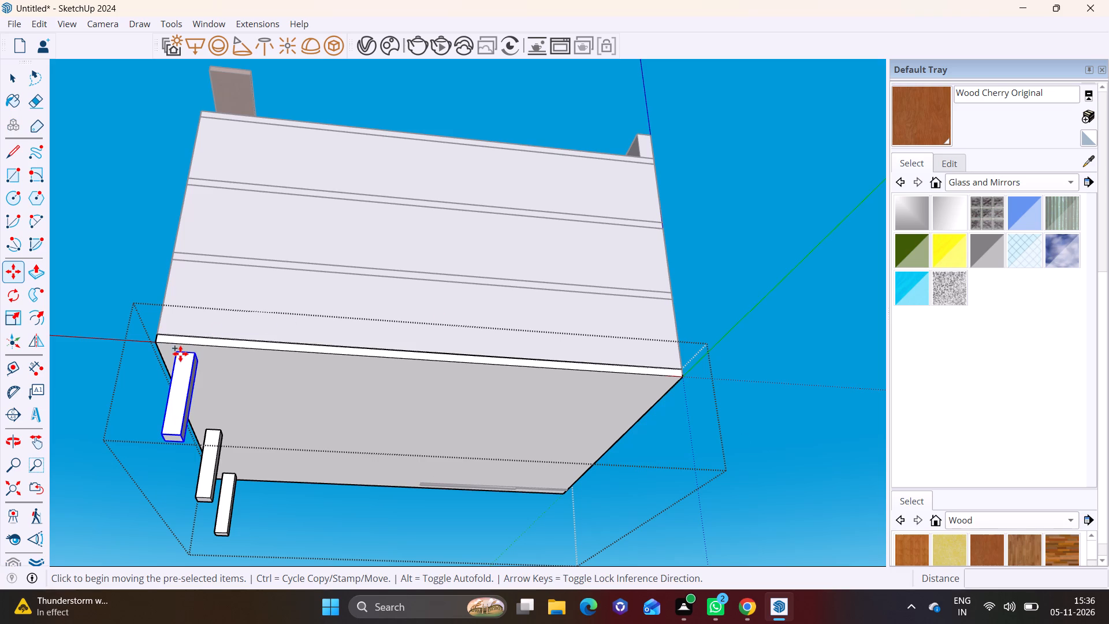
click(407, 380)
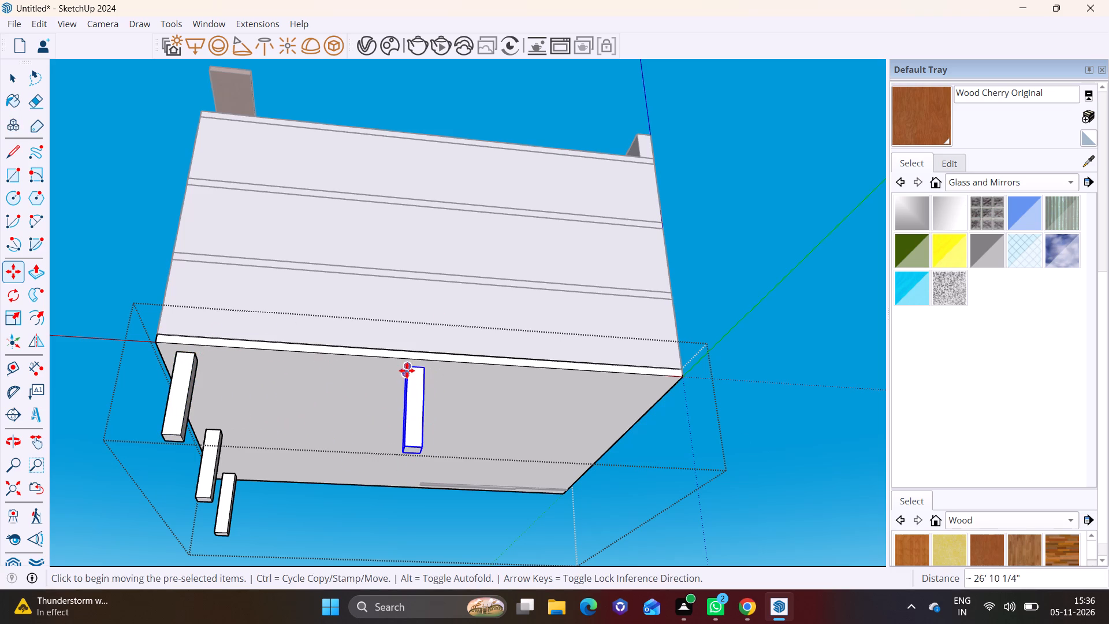
click(407, 370)
click(632, 392)
Copy the far rear corner column along the remaining side edge to the middle and to the staircase-side front corner.
middle_drag(663, 391, 544, 372)
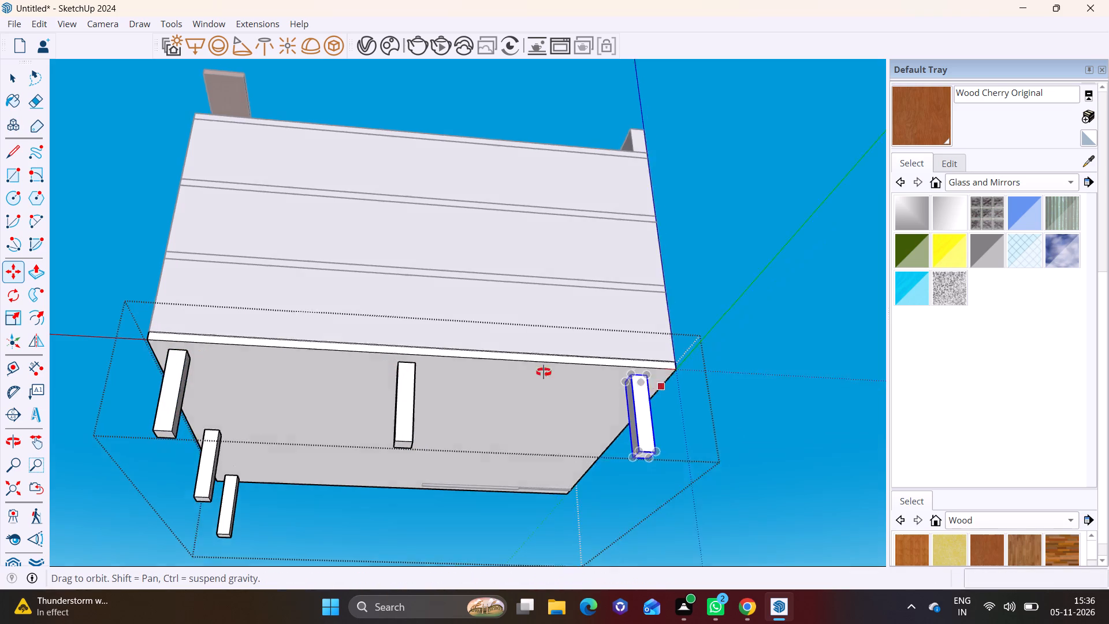
middle_drag(544, 372, 151, 360)
click(217, 401)
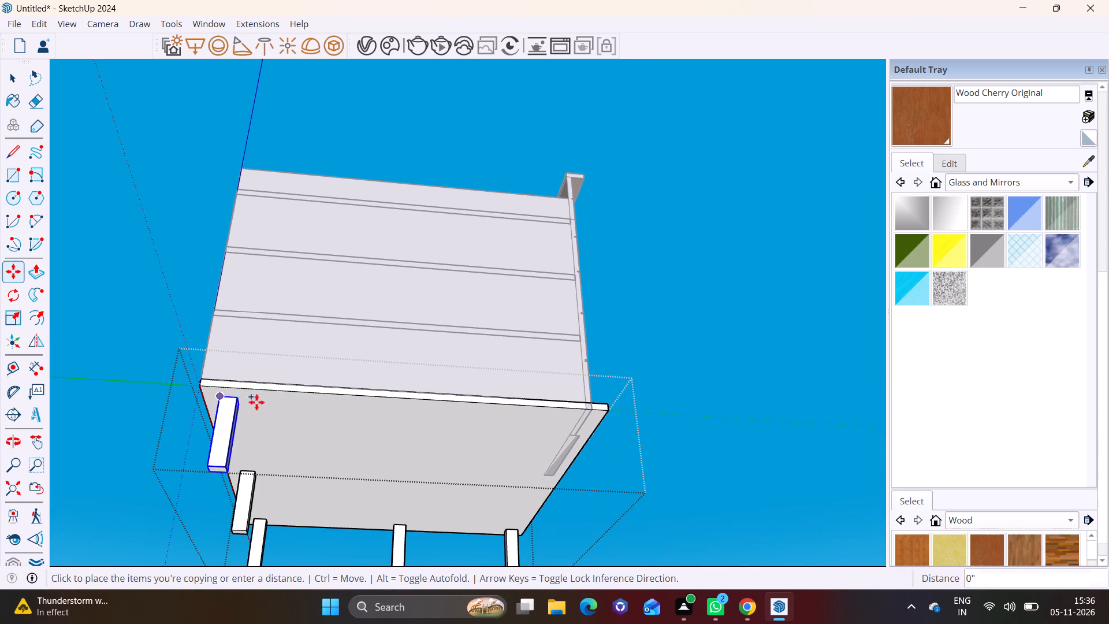
click(399, 415)
click(395, 411)
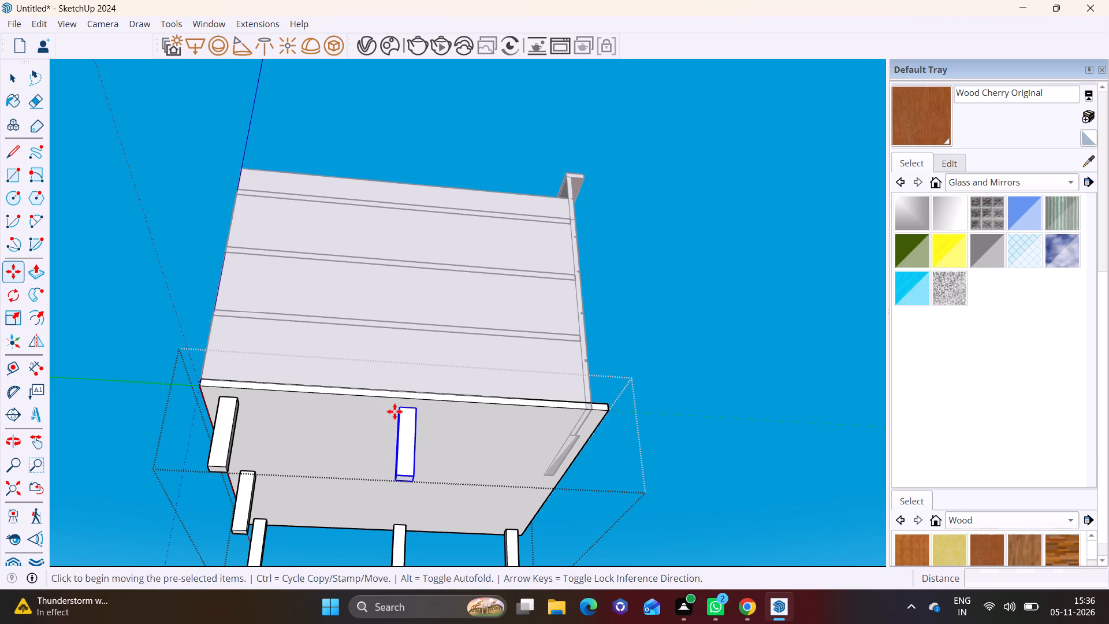
click(571, 424)
Copy the staircase-side front corner column about 31' 7 3/4" along the front edge to its middle.
middle_drag(585, 420, 330, 402)
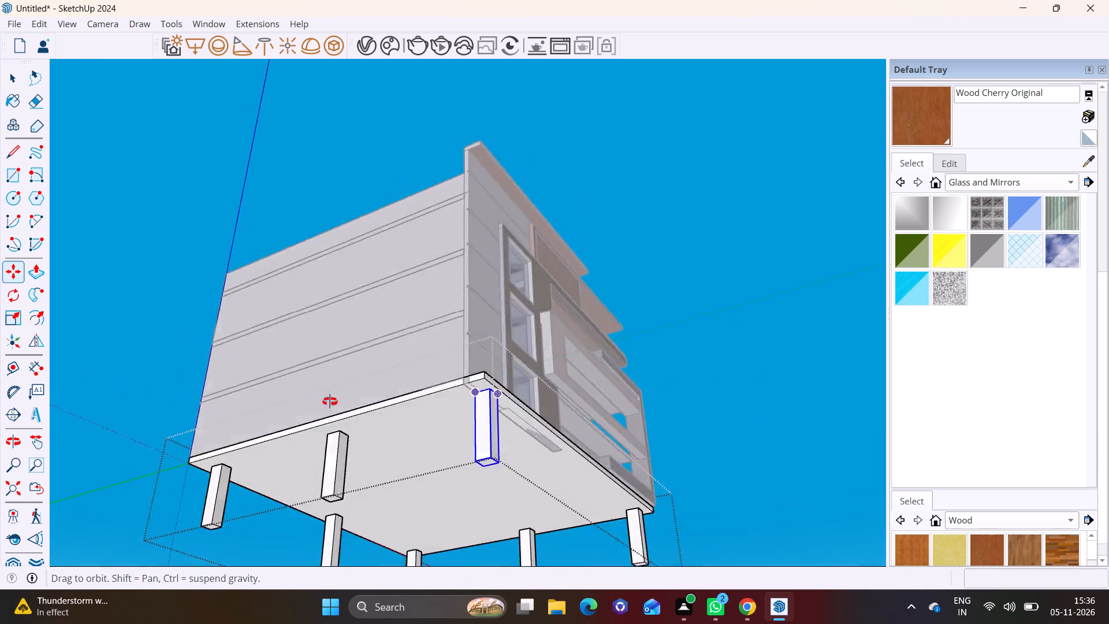
middle_drag(330, 402, 57, 400)
click(361, 429)
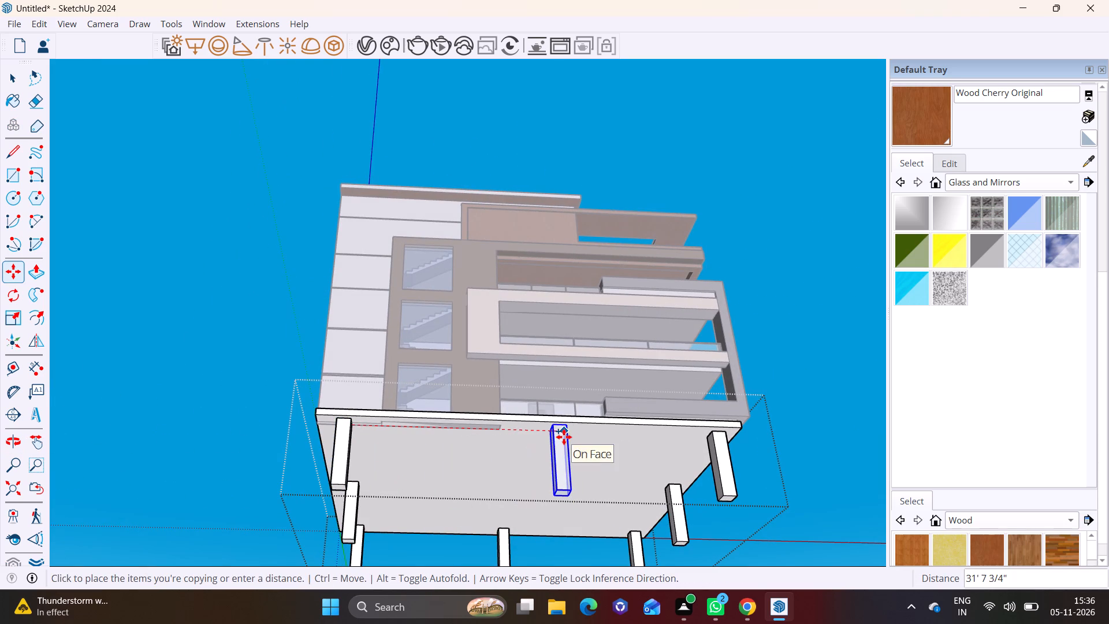
click(564, 437)
key(space)
click(789, 362)
Push/Pull the inner face of the cap on the tall front parapet inward over the roof by about 7' 9 3/4".
scroll(782, 302, down, 6)
middle_drag(568, 380, 579, 388)
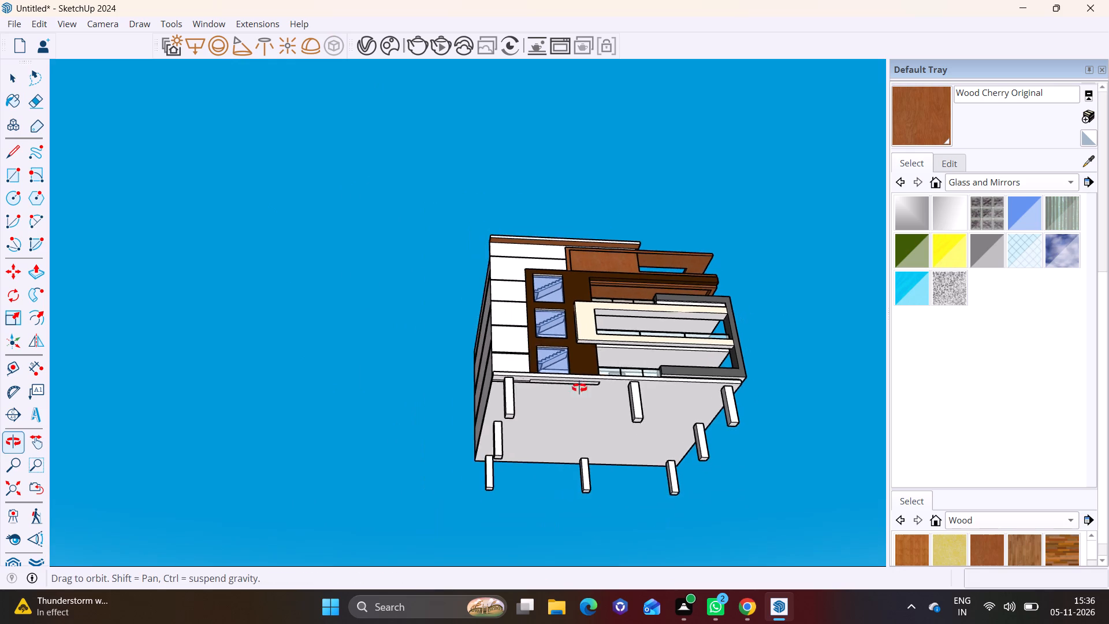
middle_drag(579, 388, 855, 500)
middle_drag(529, 414, 663, 547)
scroll(416, 399, up, 2)
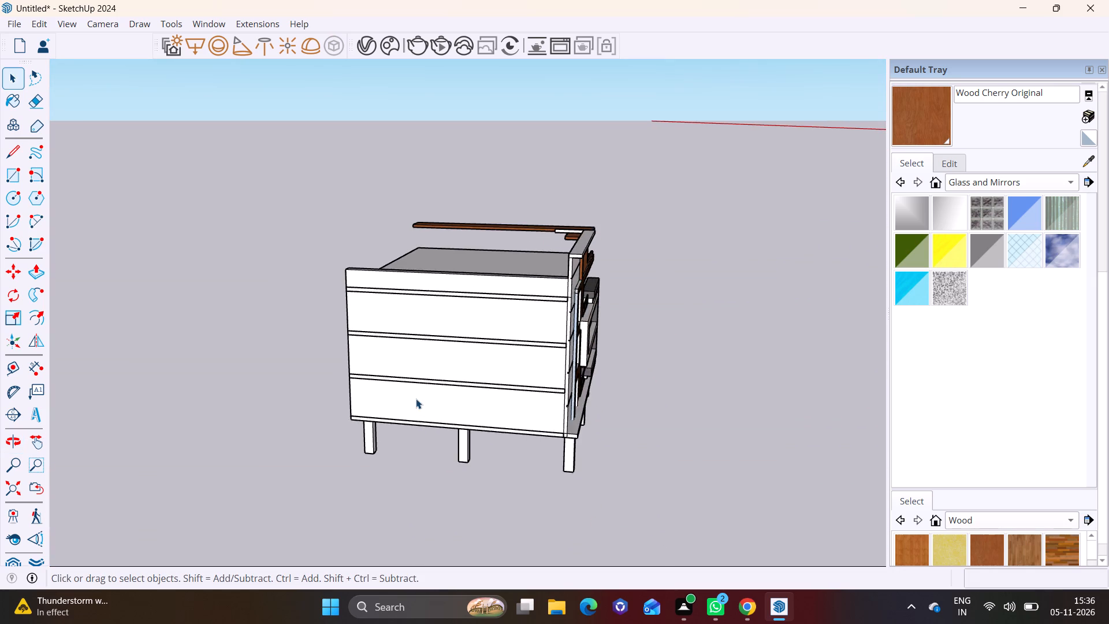
scroll(431, 393, up, 2)
shift+middle_drag(455, 304, 459, 369)
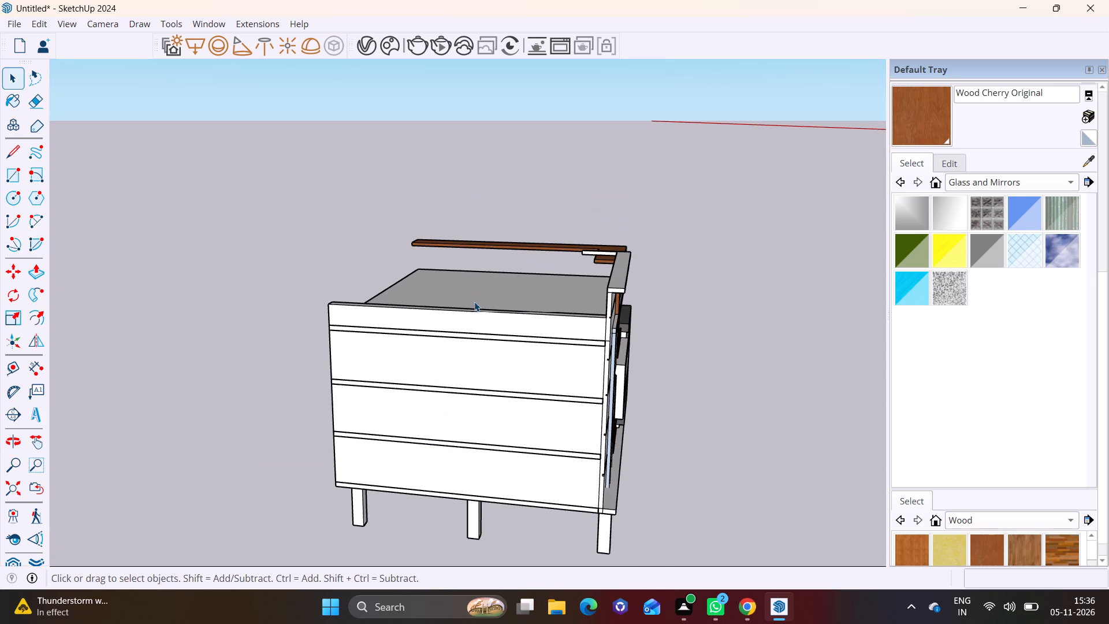
middle_drag(474, 302, 736, 425)
scroll(524, 203, up, 7)
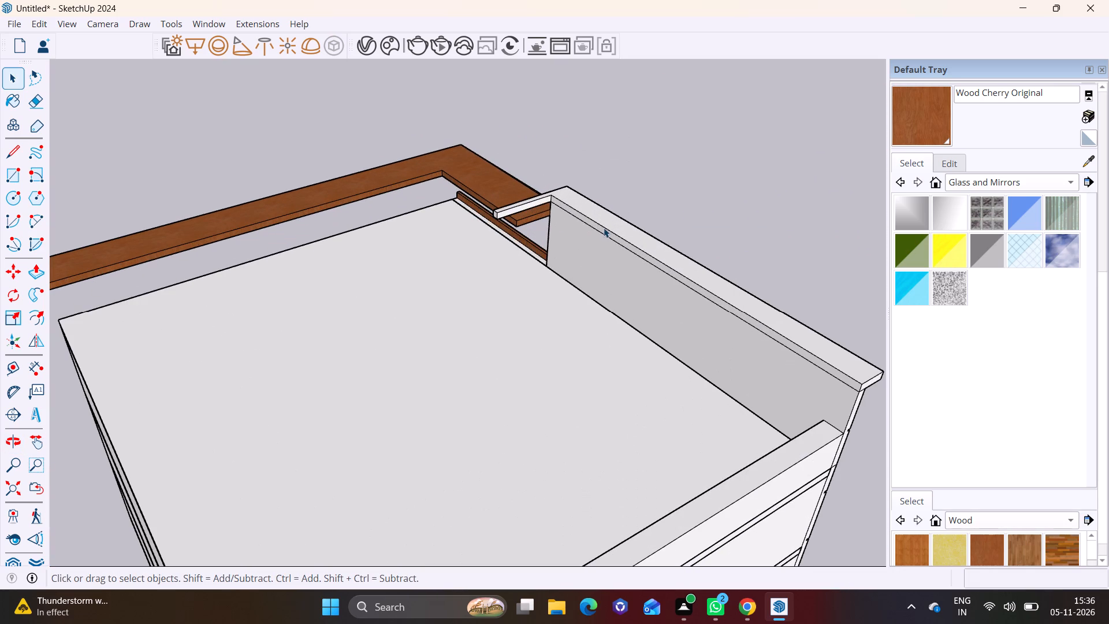
click(605, 233)
shift+middle_drag(602, 233, 524, 154)
scroll(710, 218, up, 3)
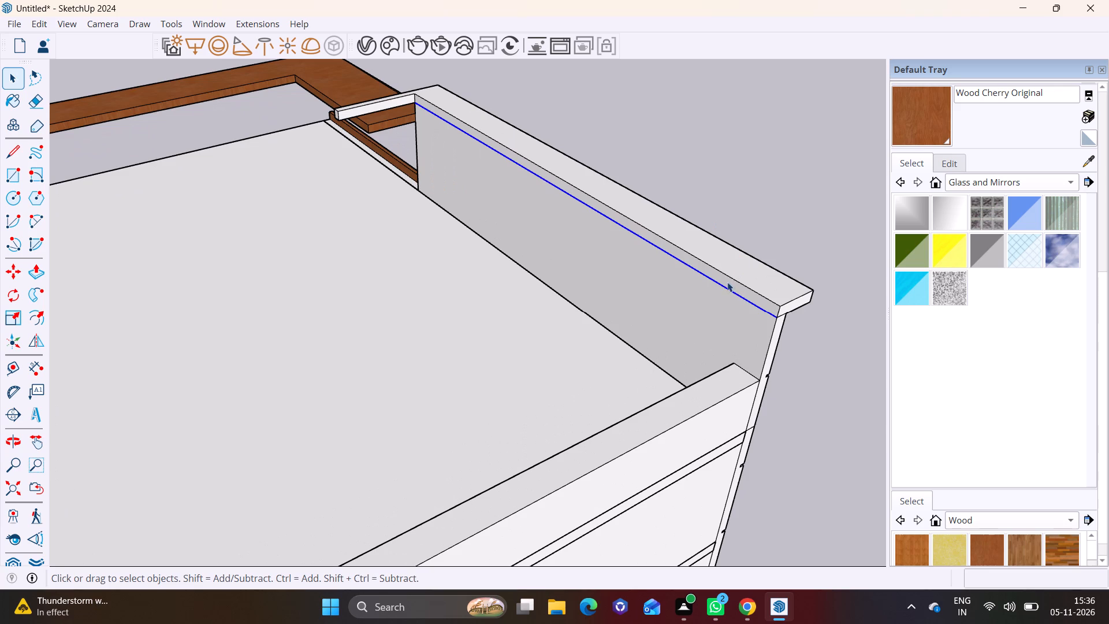
click(727, 282)
click(34, 265)
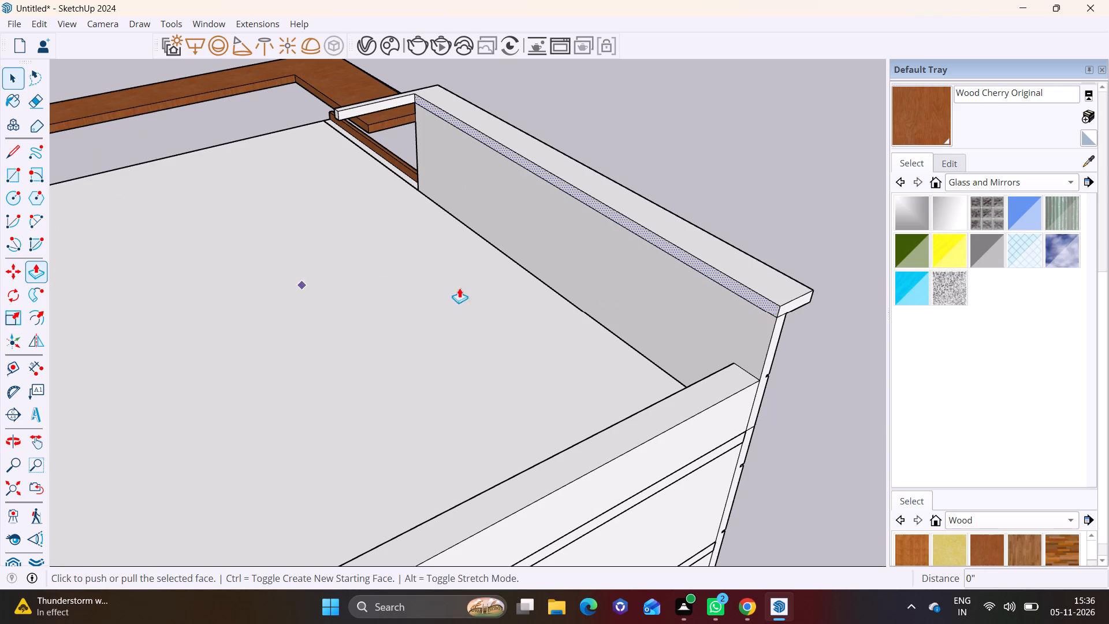
click(717, 281)
scroll(441, 328, down, 1)
click(382, 333)
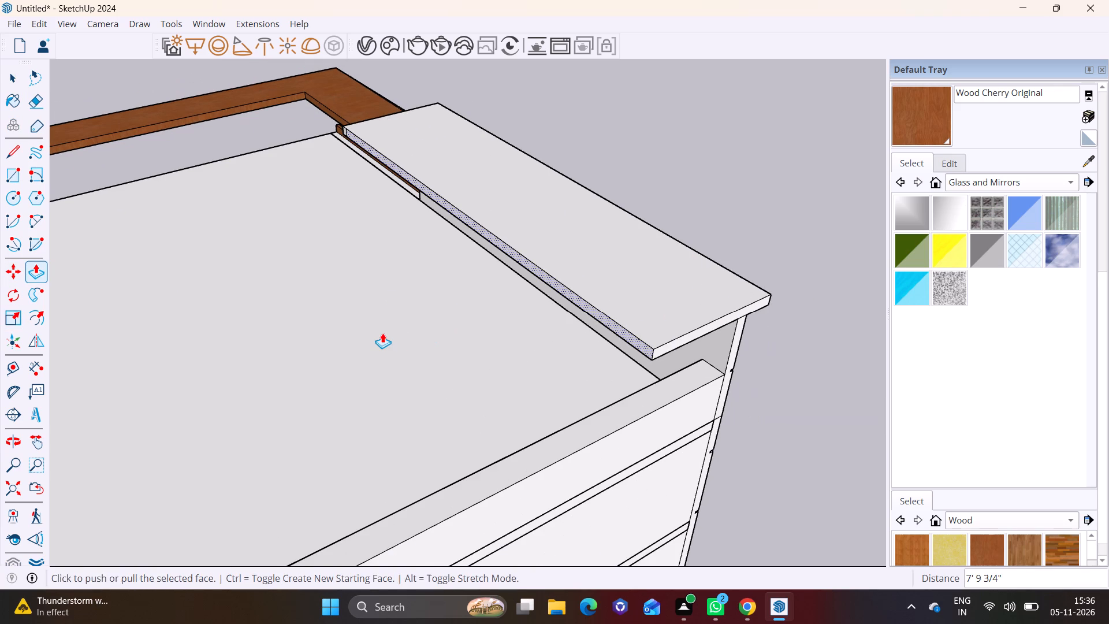
Push/Pull the inner face of the tall front parapet's cap farther over the roof by about 29' 11 7/8".
click(539, 273)
scroll(292, 328, down, 5)
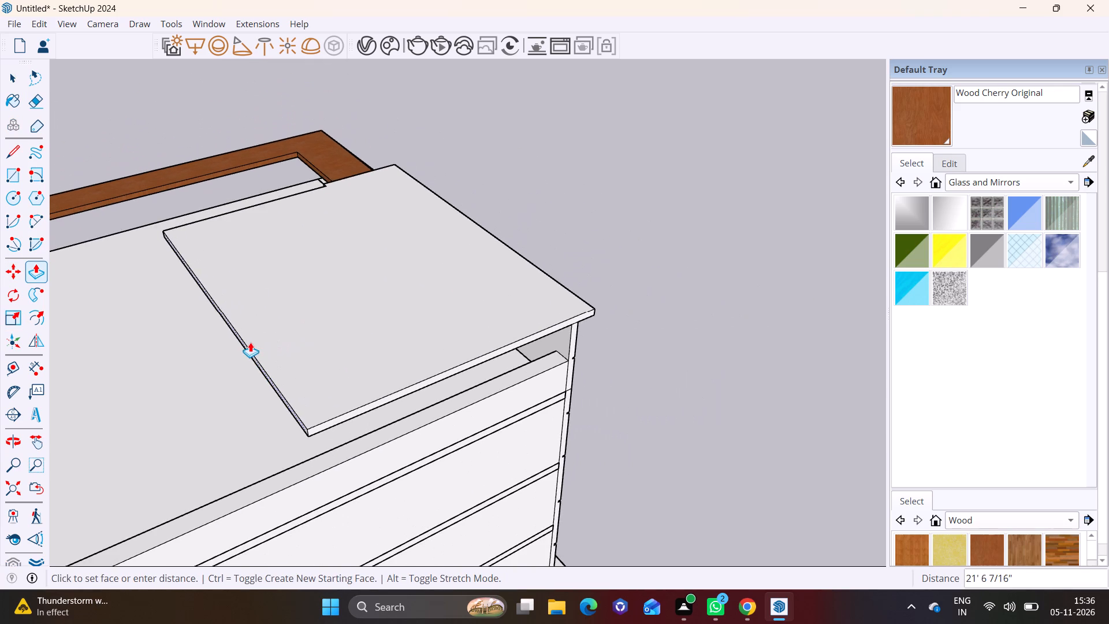
shift+middle_drag(250, 342, 397, 236)
click(341, 314)
key(space)
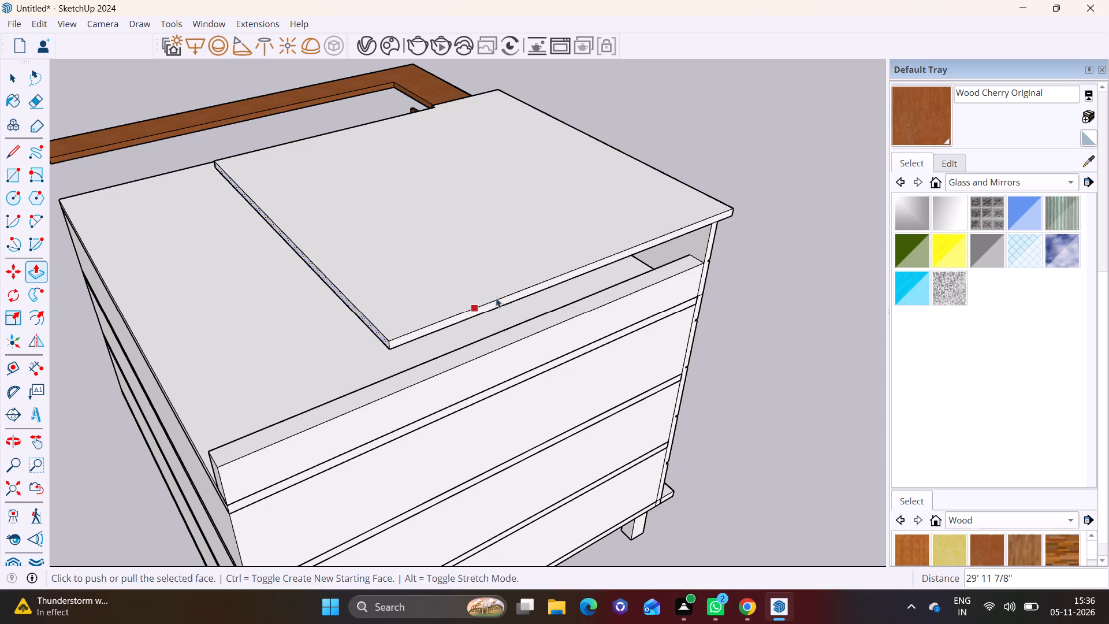
Push/Pull the cap's protruding end face beside the cherry-wood frame back 9", flush with the rest of that side.
scroll(568, 265, down, 4)
middle_drag(653, 259, 0, 309)
scroll(536, 264, up, 5)
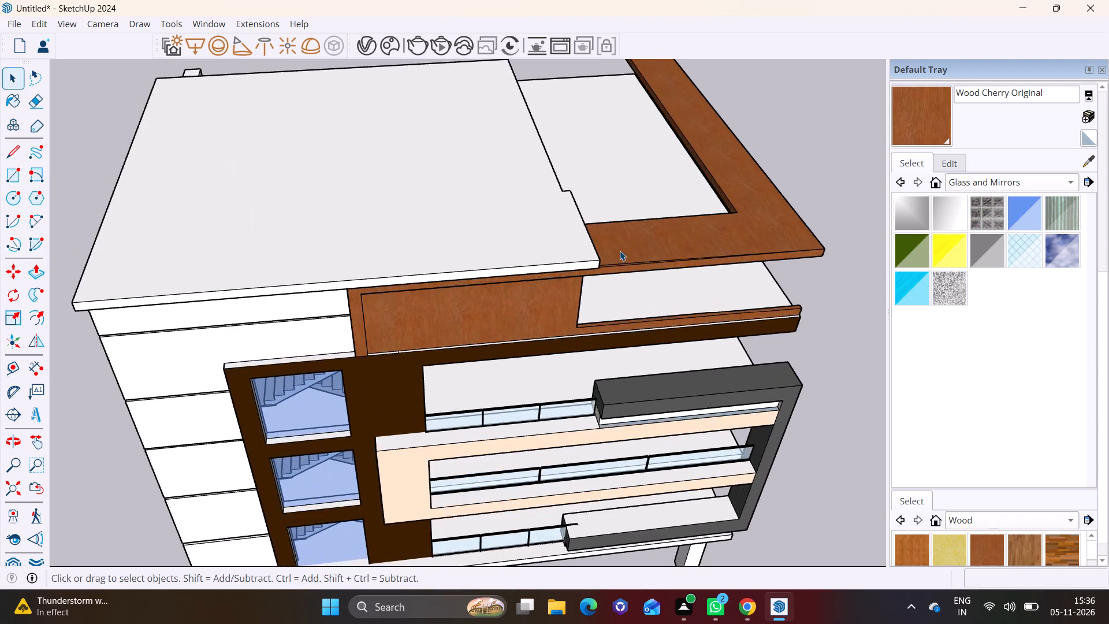
scroll(620, 251, up, 1)
middle_drag(620, 251, 353, 196)
scroll(504, 203, up, 4)
click(456, 200)
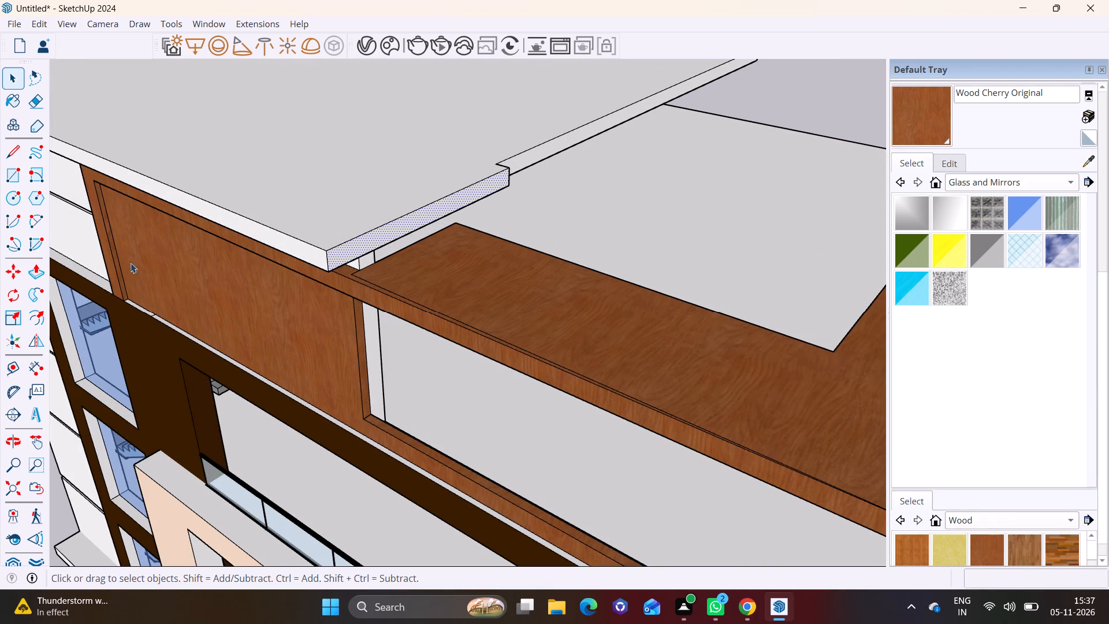
click(38, 269)
click(497, 188)
click(529, 151)
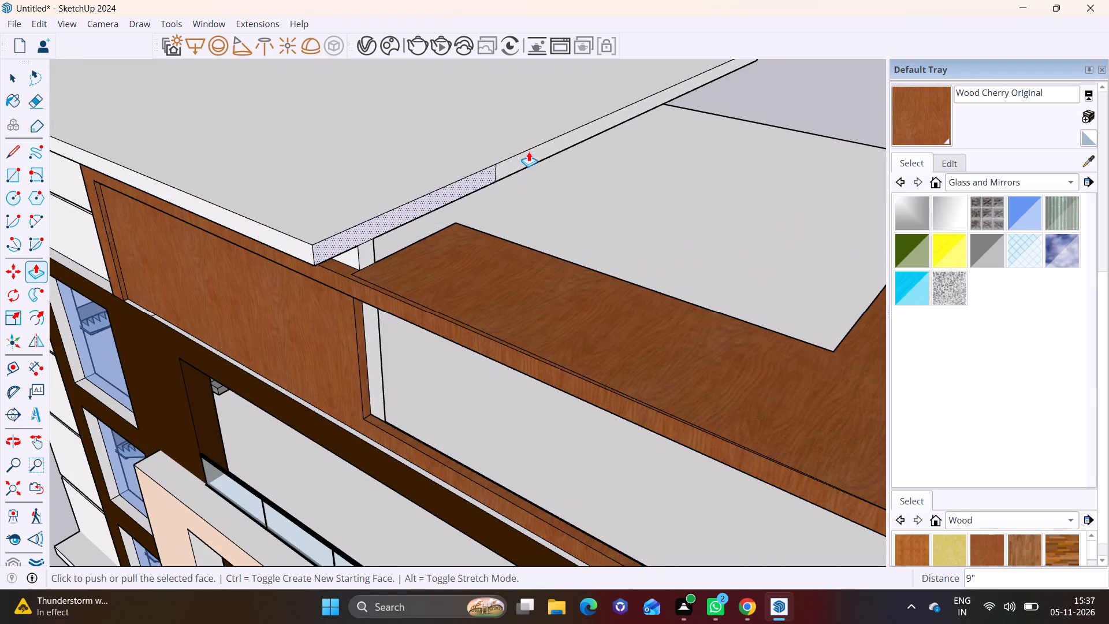
Erase the leftover vertical seam line on the roof cap's side face.
key(space)
click(559, 183)
click(496, 172)
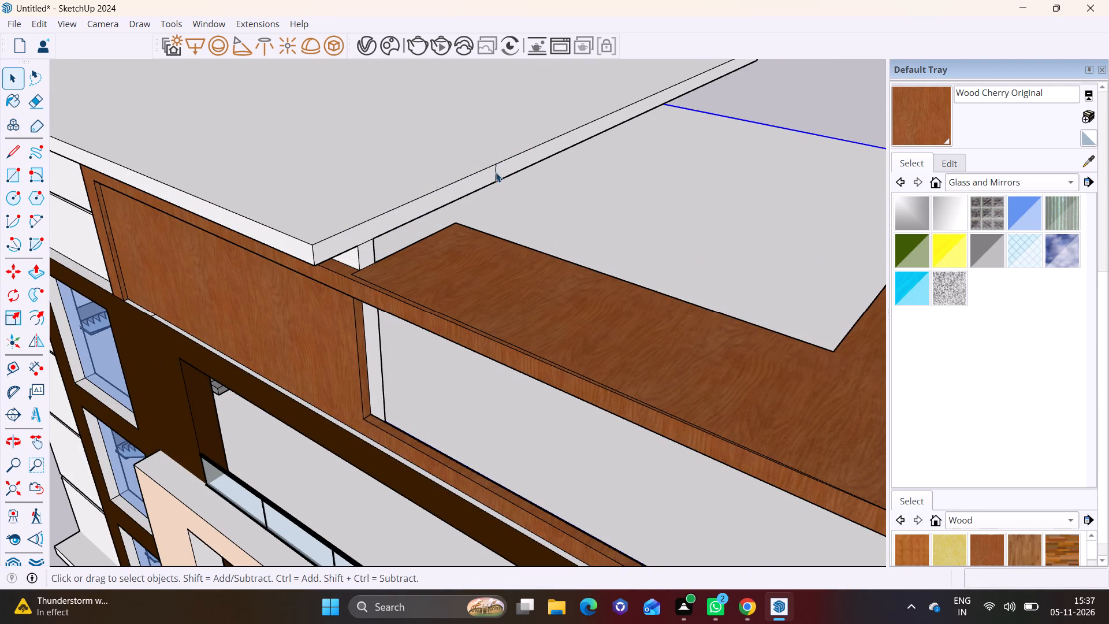
right_click(496, 172)
click(527, 205)
Open the staircase-side front corner column under the base slab for editing within its parent group.
scroll(478, 233, down, 8)
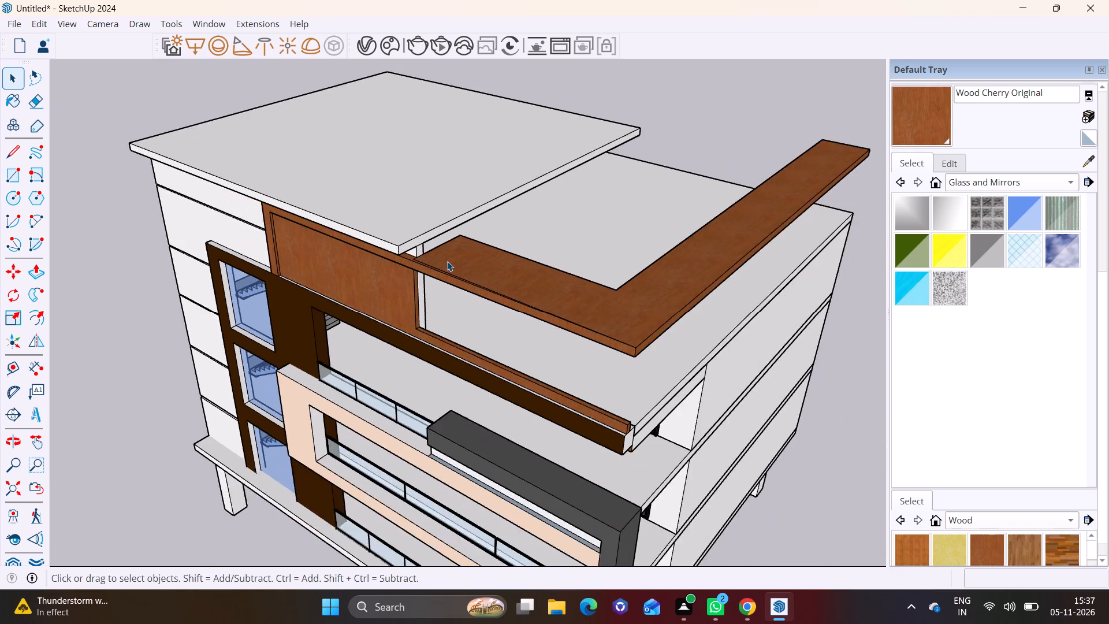
scroll(447, 261, down, 2)
middle_drag(448, 264, 657, 85)
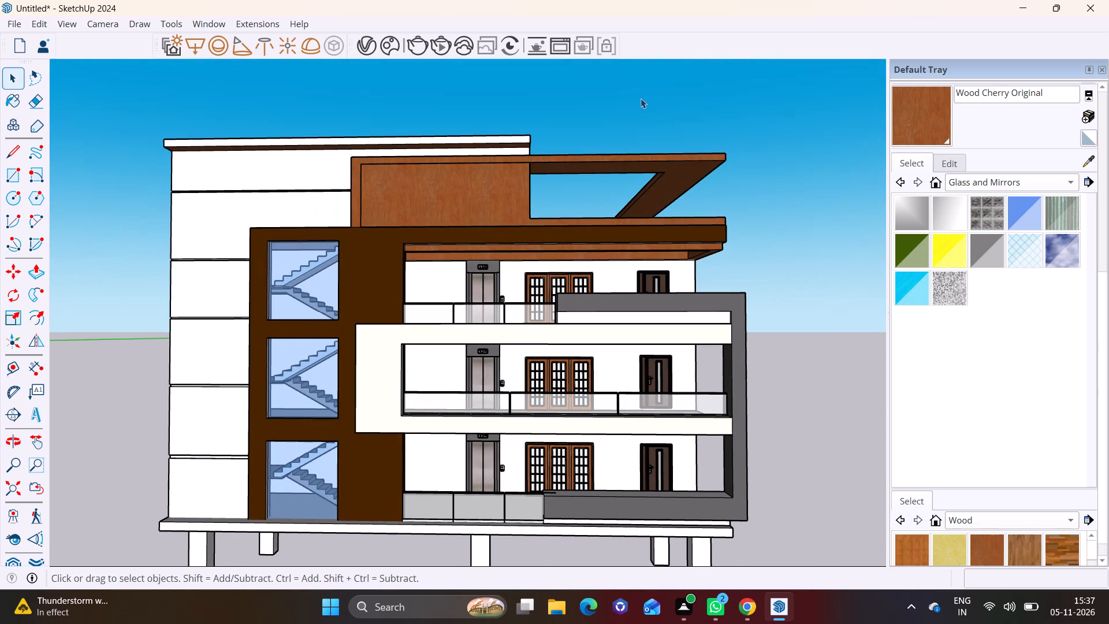
shift+middle_drag(580, 206, 606, 116)
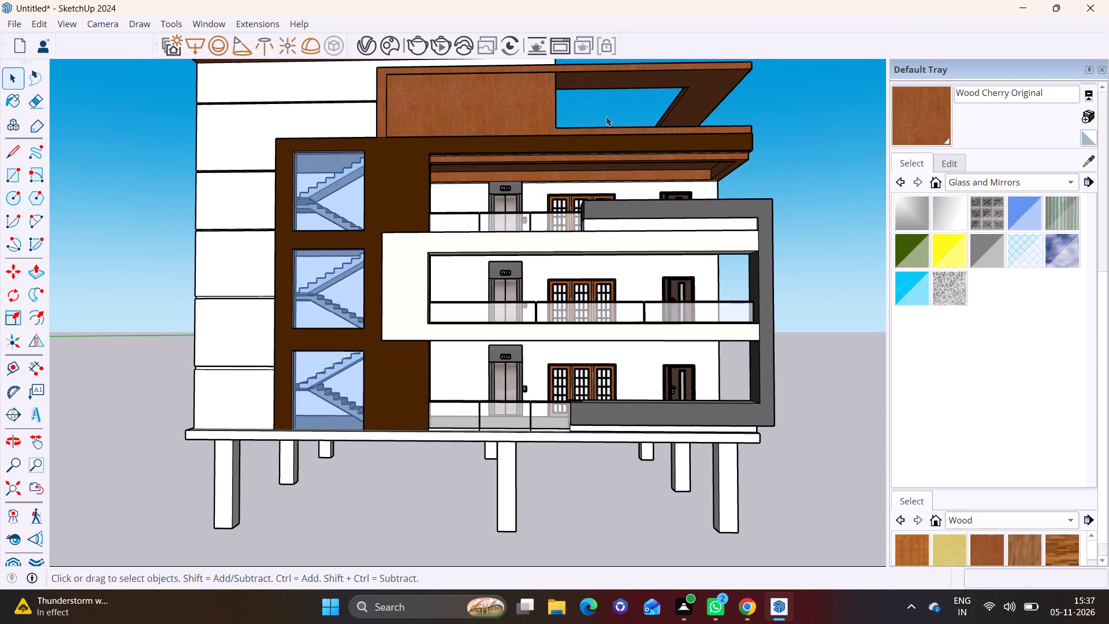
scroll(591, 206, down, 1)
middle_drag(588, 238, 596, 84)
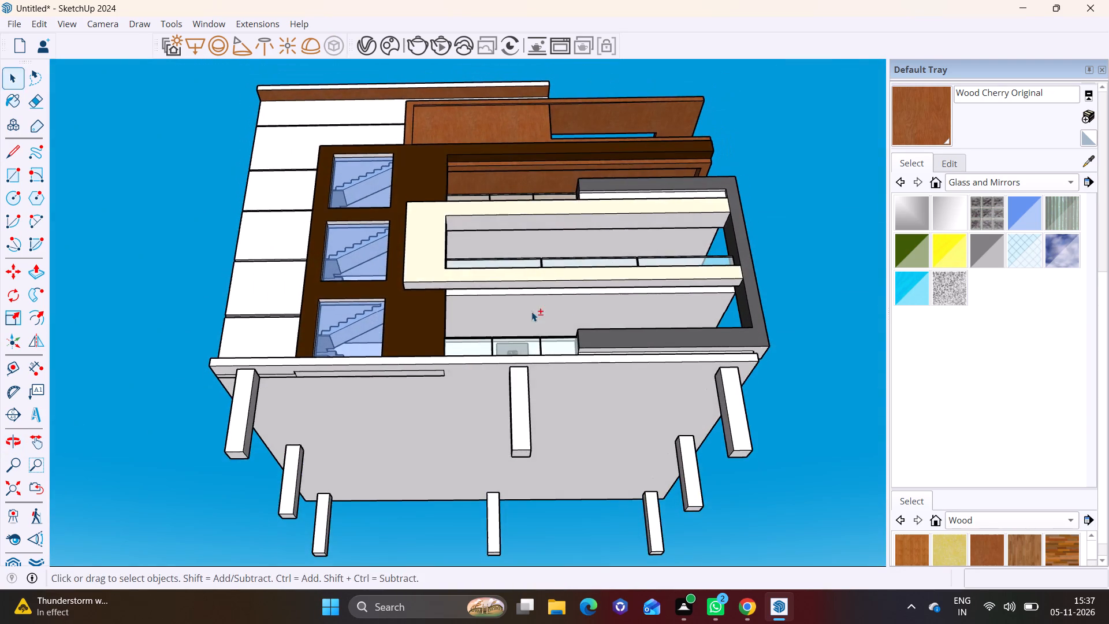
shift+middle_drag(529, 313, 631, 136)
middle_drag(392, 205, 456, 61)
scroll(392, 205, up, 1)
scroll(400, 100, up, 6)
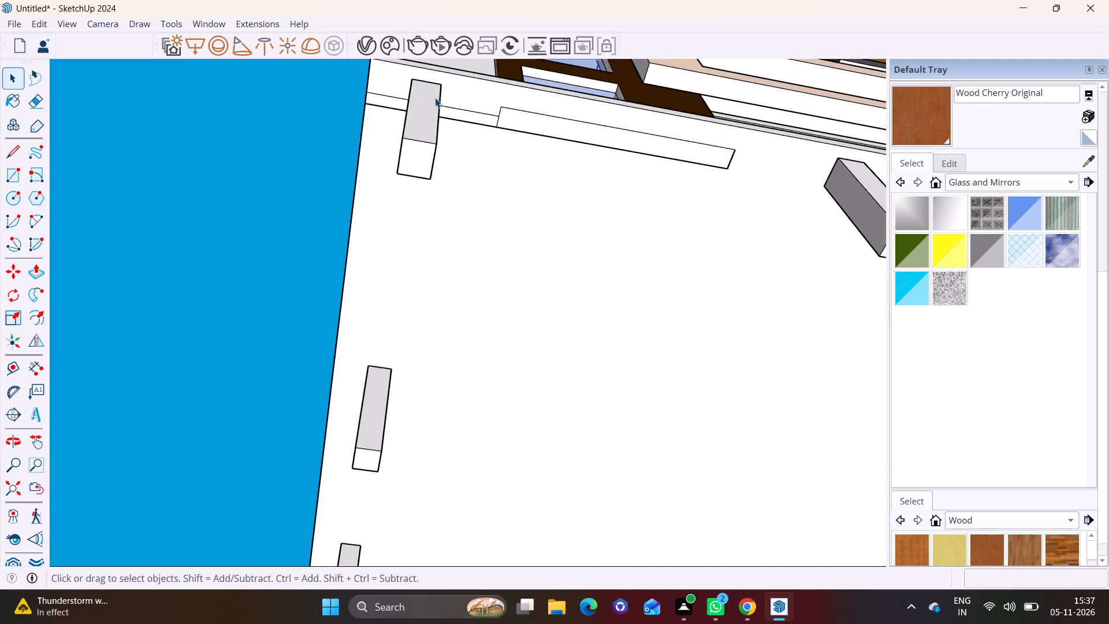
middle_drag(437, 143, 373, 164)
key(space)
click(341, 210)
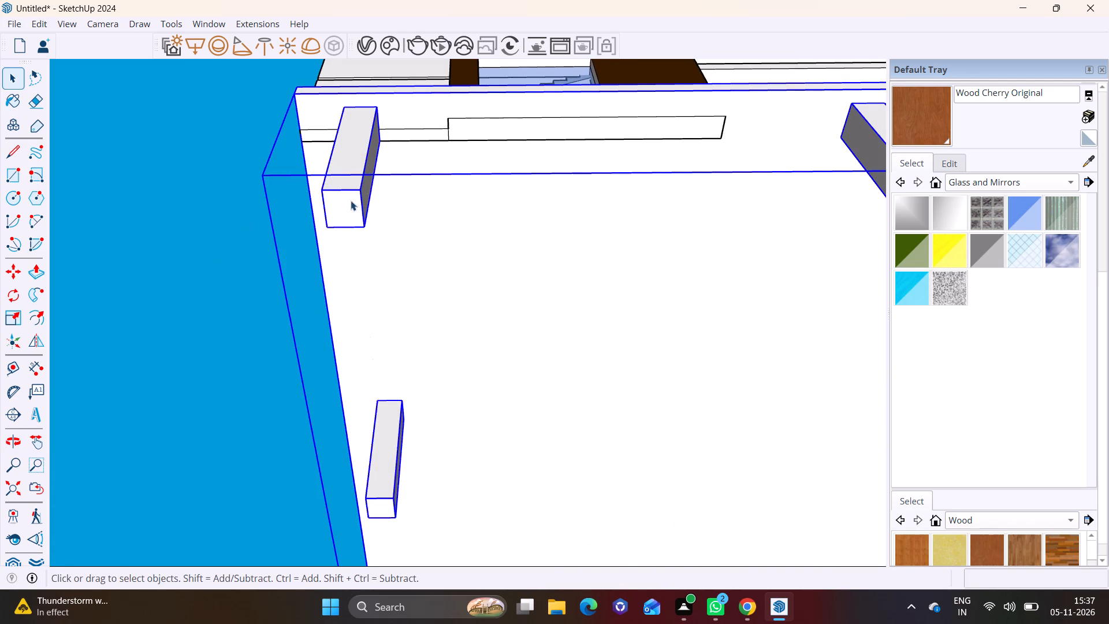
click(378, 189)
click(202, 195)
triple_click(351, 208)
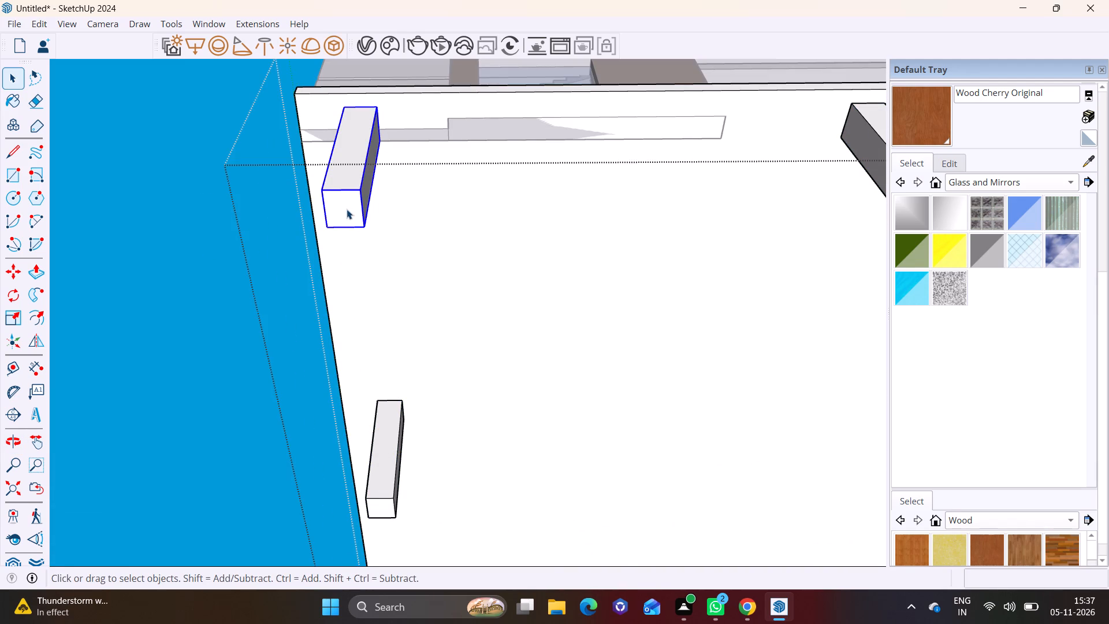
triple_click(347, 209)
Push/Pull the column's bottom face down by about 1' 5", keeping a new starting face.
click(346, 209)
click(345, 205)
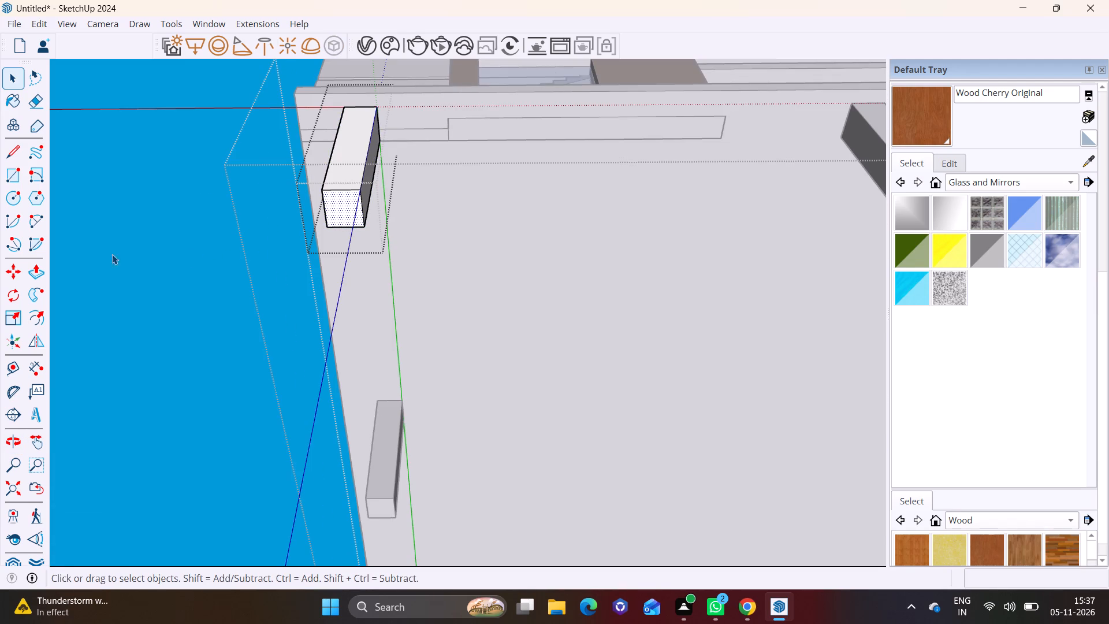
click(31, 263)
click(355, 201)
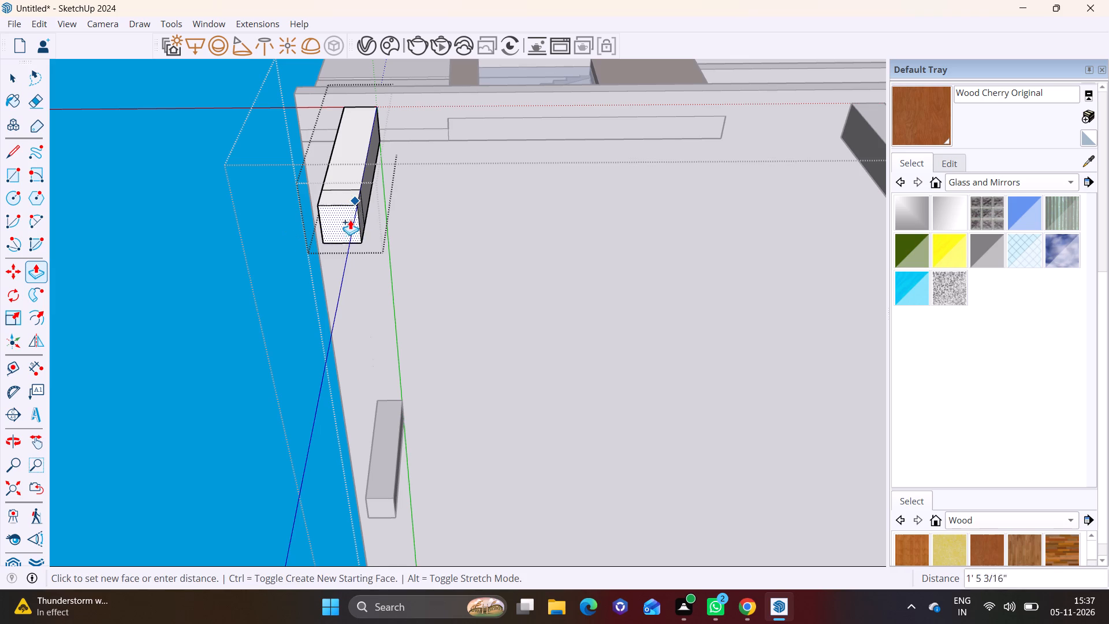
click(352, 218)
key(space)
Push/Pull the inner side face of the column's new foot along the building's front, past the far front corner column.
middle_drag(377, 192, 310, 263)
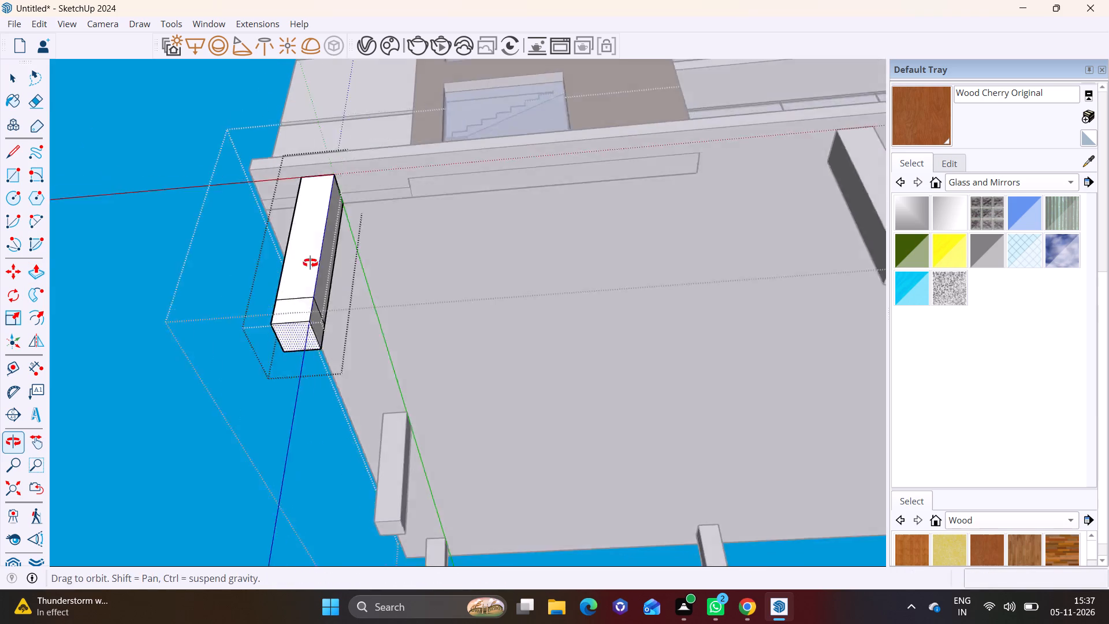
middle_drag(310, 263, 285, 273)
scroll(291, 296, up, 3)
click(239, 425)
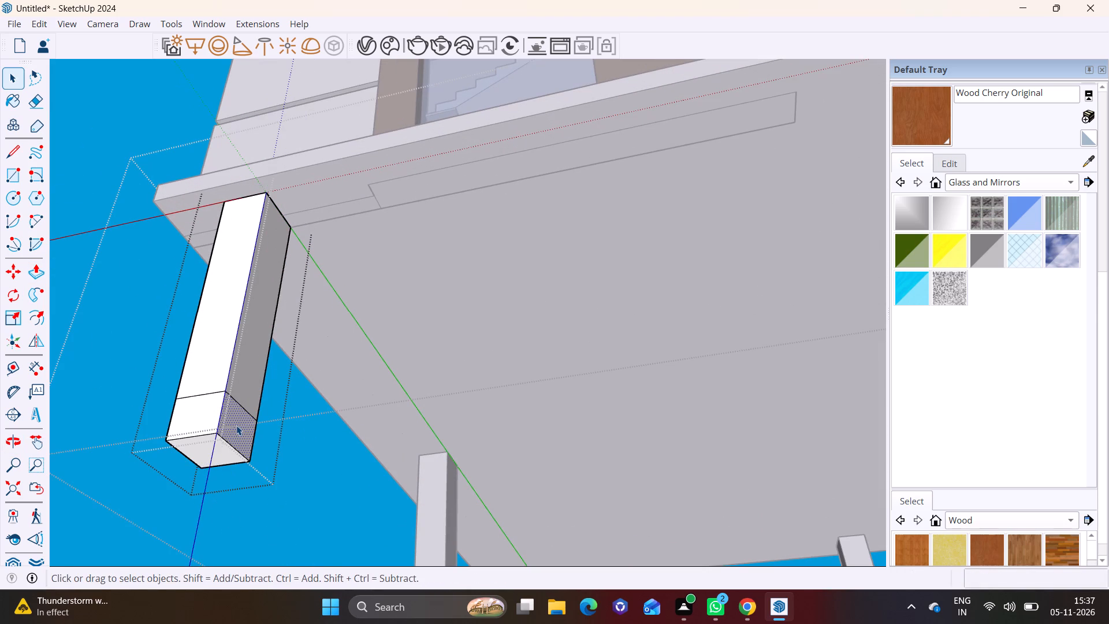
click(31, 258)
click(33, 267)
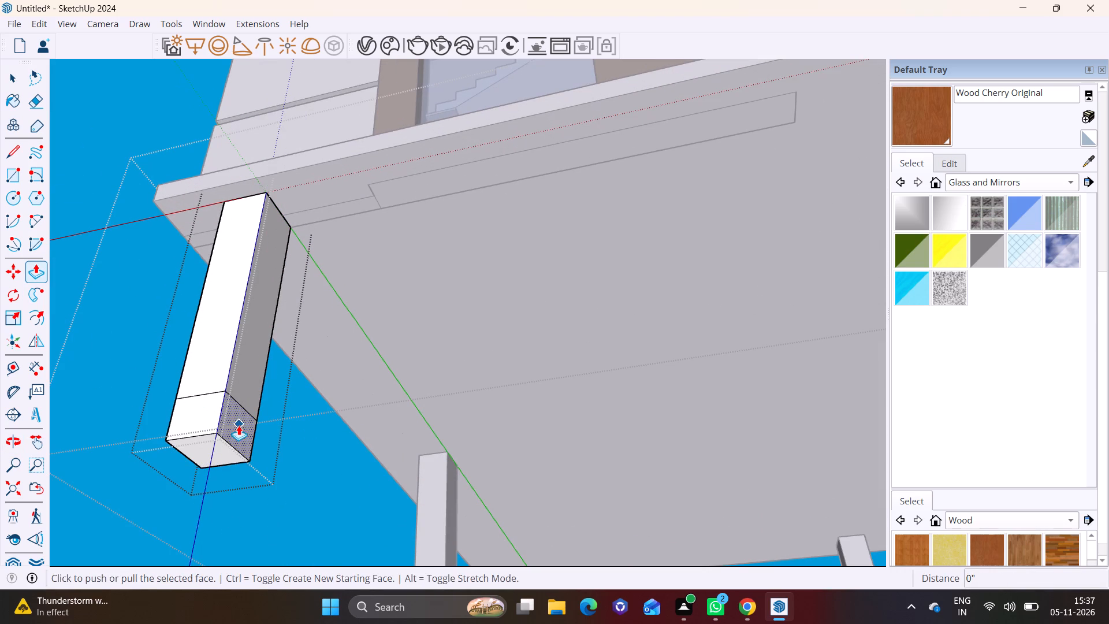
click(239, 425)
scroll(501, 397, down, 14)
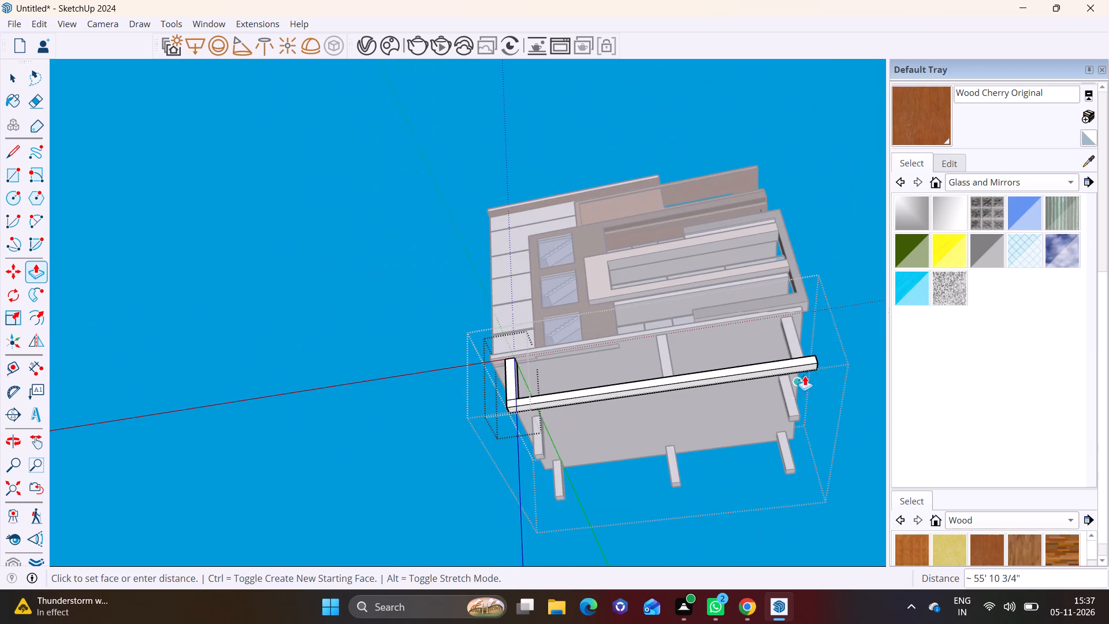
click(851, 351)
Push/Pull the foot's outer side face away from the building's staircase side by about 16' 10 5/8".
scroll(503, 418, up, 3)
middle_drag(504, 417, 809, 373)
middle_drag(472, 424, 469, 423)
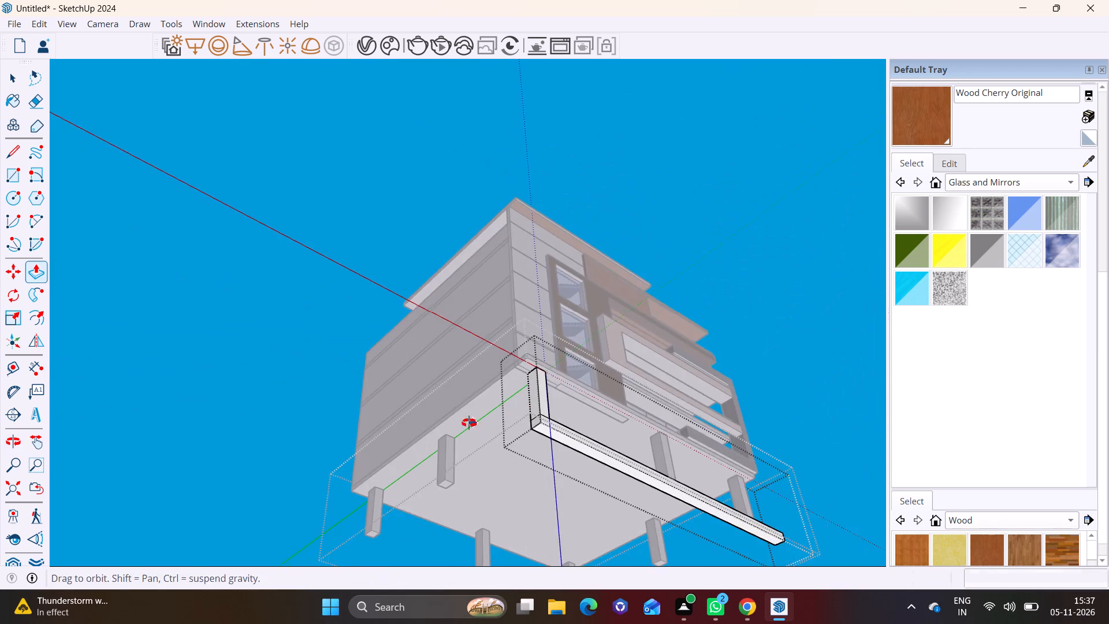
middle_drag(469, 423, 616, 421)
scroll(612, 422, up, 4)
key(space)
click(543, 462)
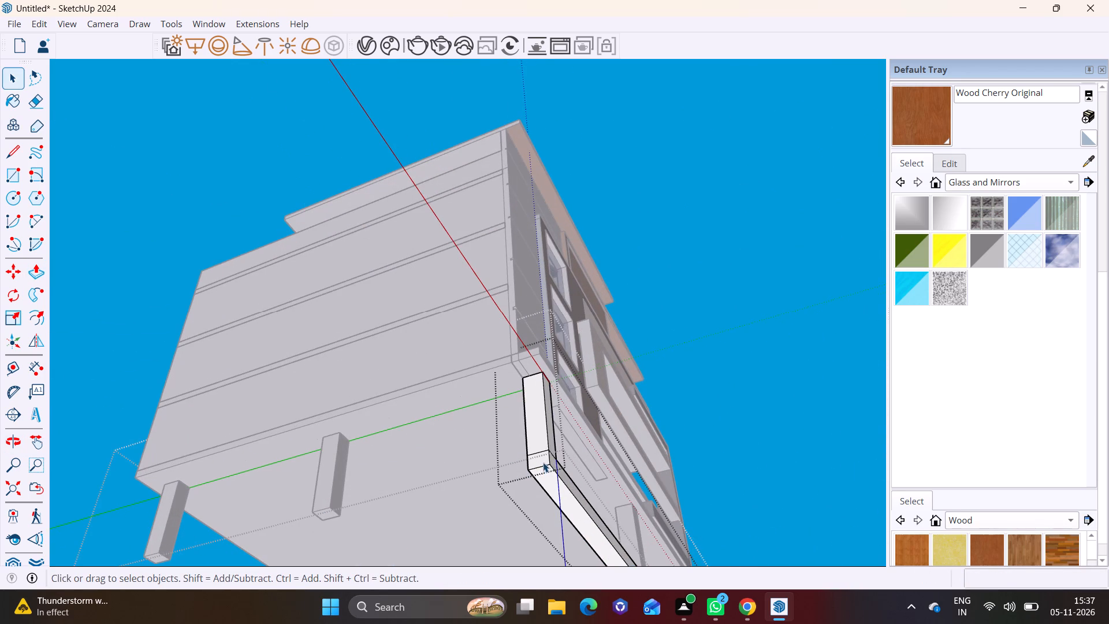
click(33, 275)
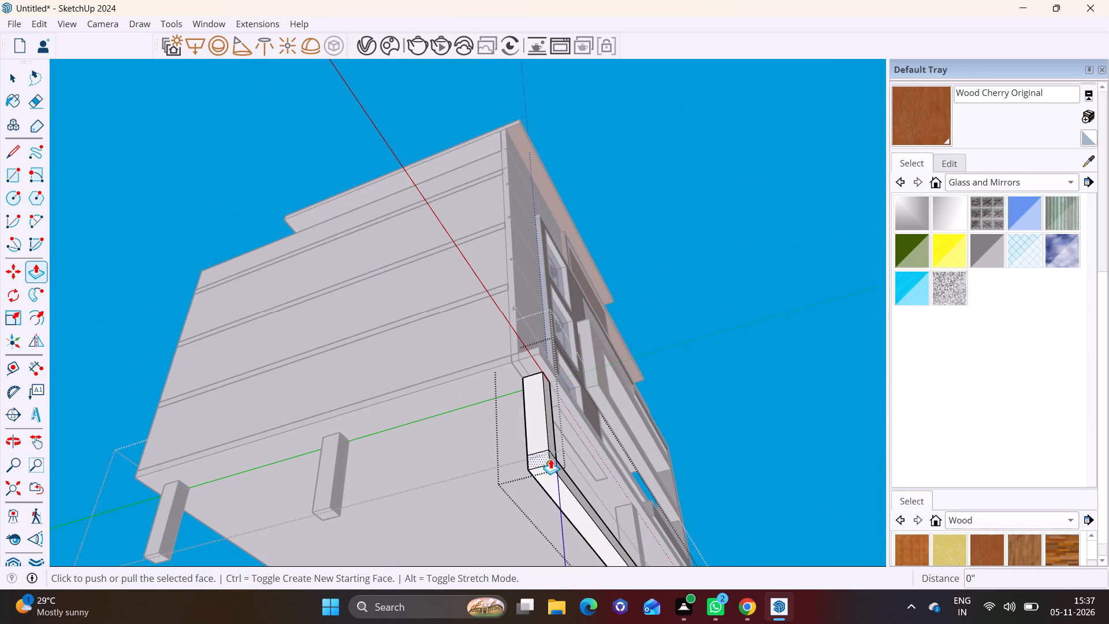
click(549, 459)
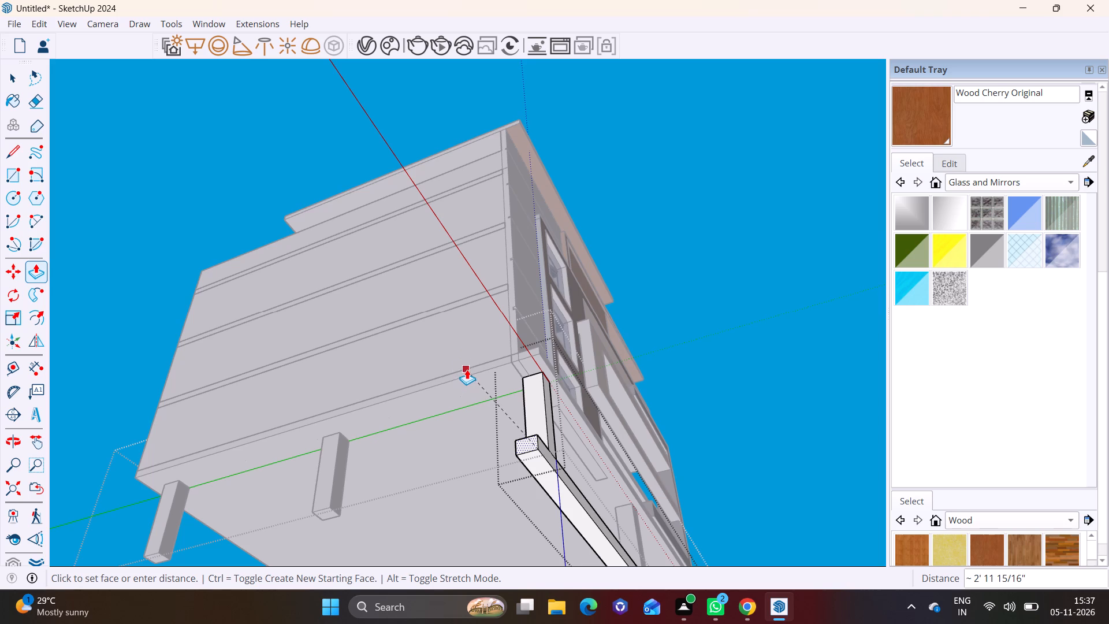
click(475, 370)
Push/Pull the long rear face of the ground strip back beneath the building by about 58' 4 3/8", past the rear columns.
scroll(478, 372, down, 3)
middle_drag(432, 339, 705, 454)
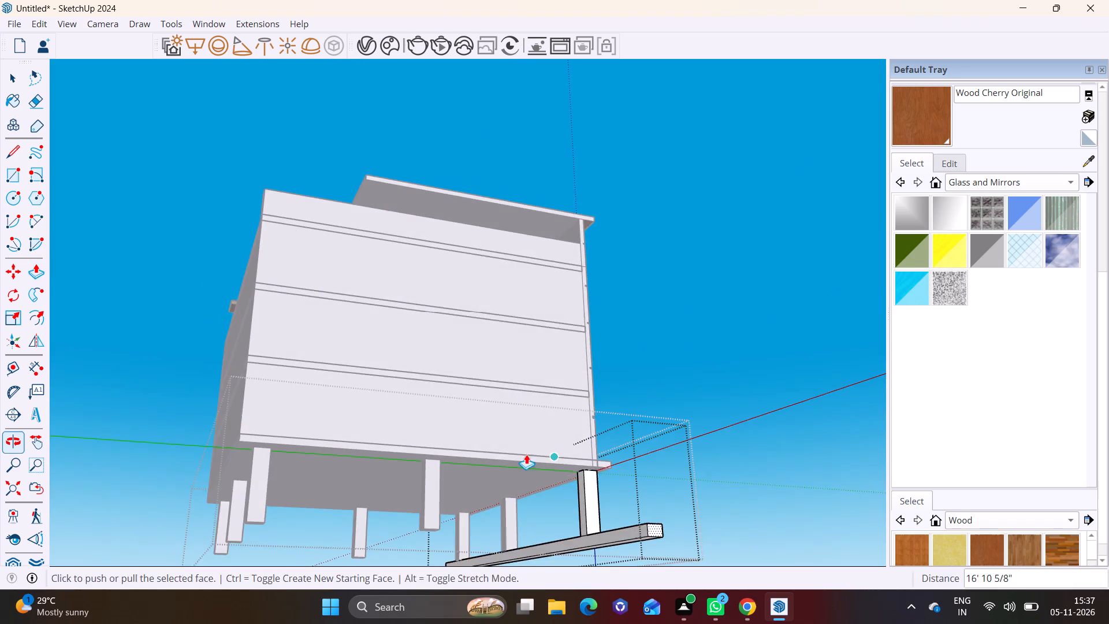
middle_drag(524, 453, 510, 328)
key(space)
click(565, 427)
middle_drag(587, 413, 632, 444)
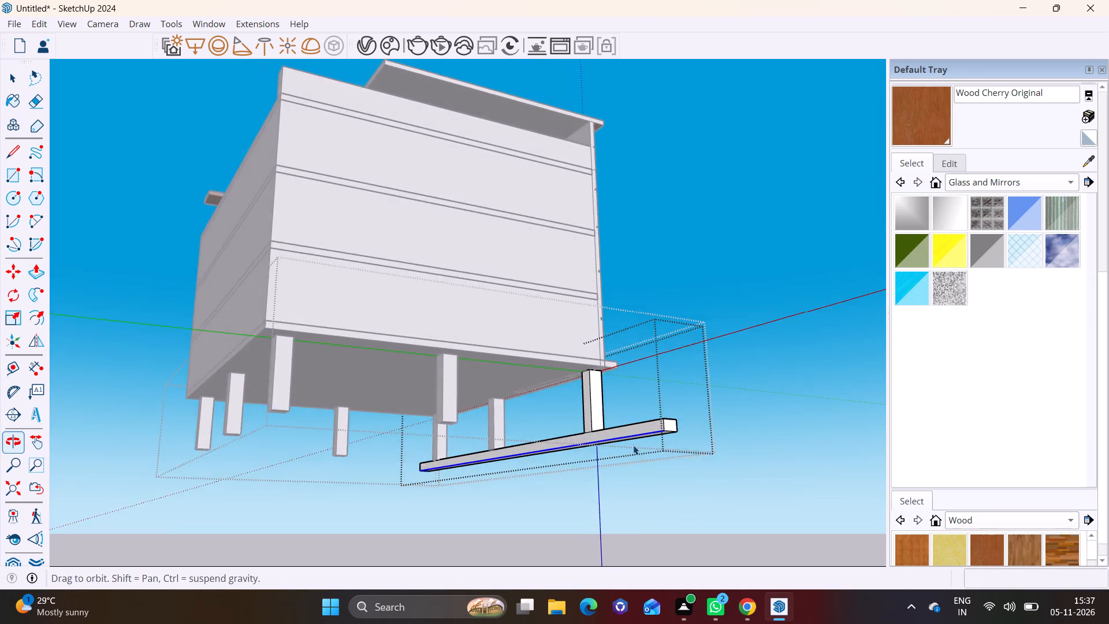
scroll(626, 442, up, 4)
click(629, 425)
click(43, 276)
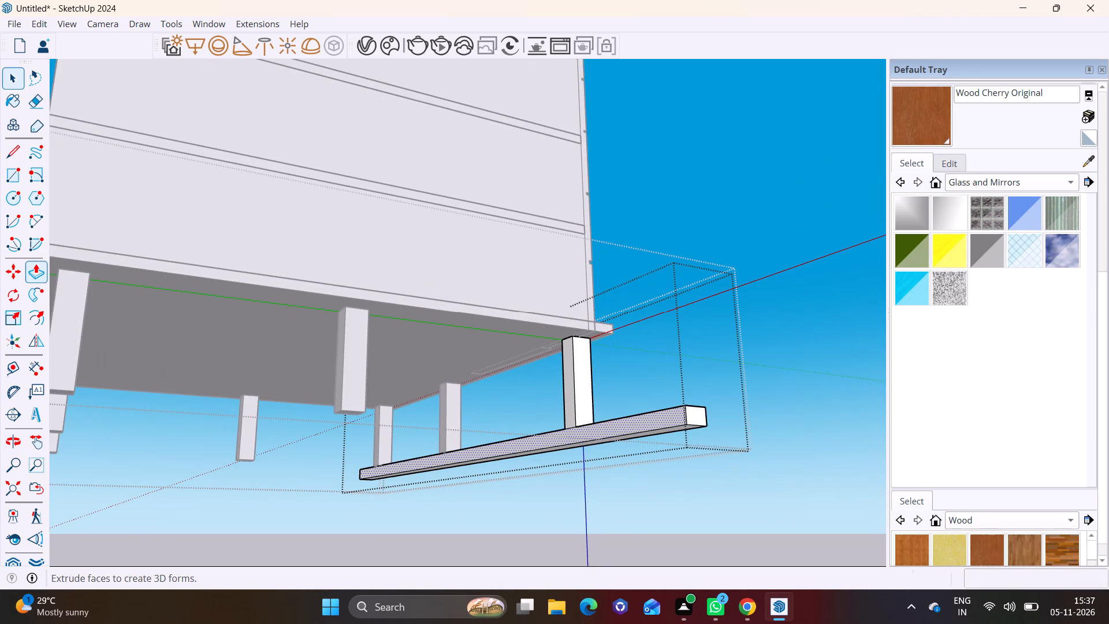
click(473, 446)
scroll(280, 451, down, 6)
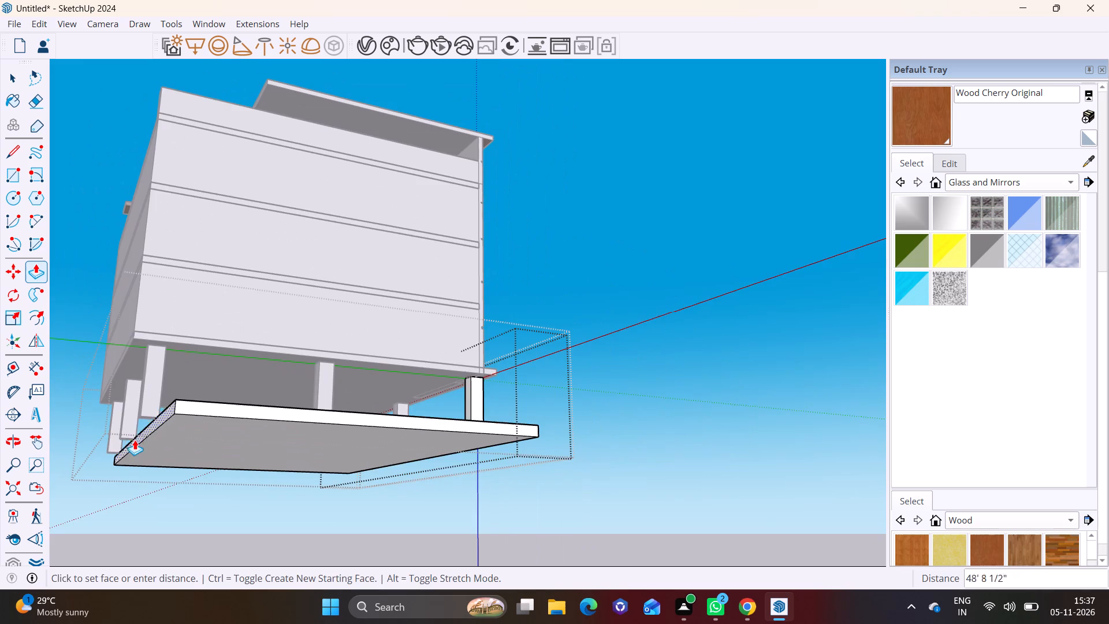
shift+middle_drag(135, 440, 379, 438)
click(334, 434)
Push/Pull the ground slab's front edge face outward by a little over 9' and leave the group editing.
middle_drag(476, 424, 270, 544)
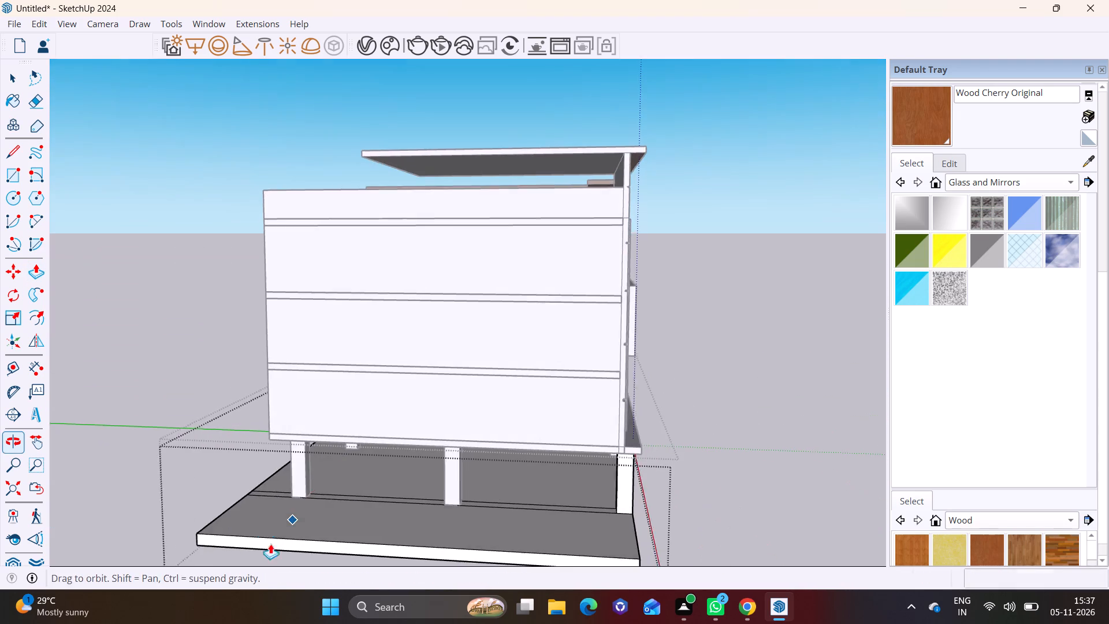
middle_drag(270, 544, 271, 544)
middle_drag(601, 443, 124, 492)
middle_drag(842, 529, 574, 435)
scroll(492, 429, up, 4)
key(space)
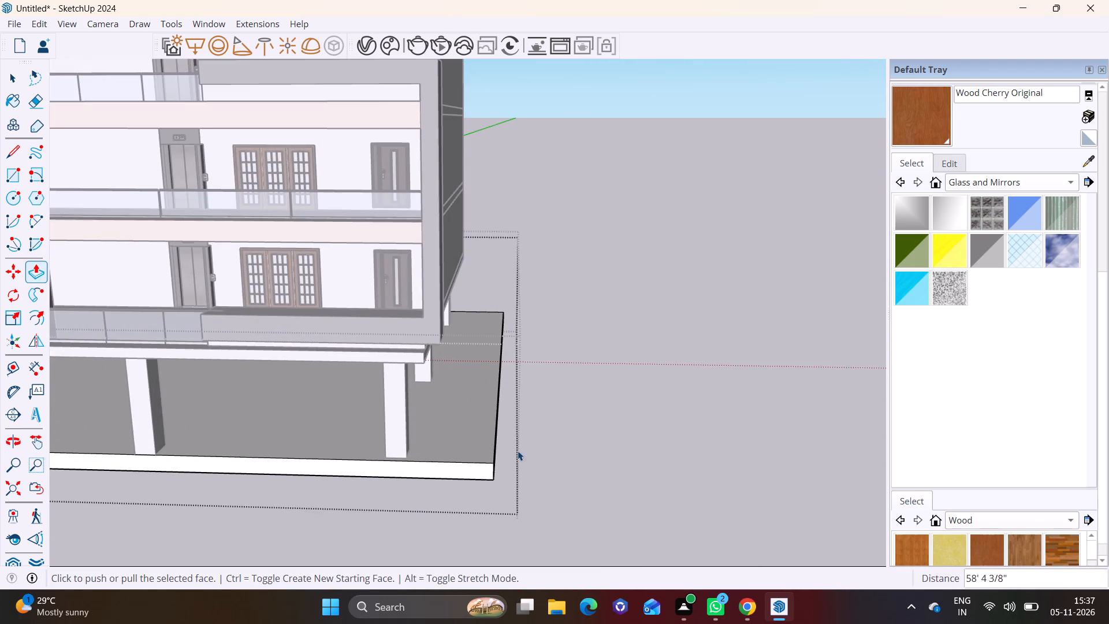
scroll(442, 468, up, 1)
middle_drag(442, 467, 438, 378)
shift+middle_drag(415, 388, 701, 396)
middle_drag(640, 425, 427, 486)
key(space)
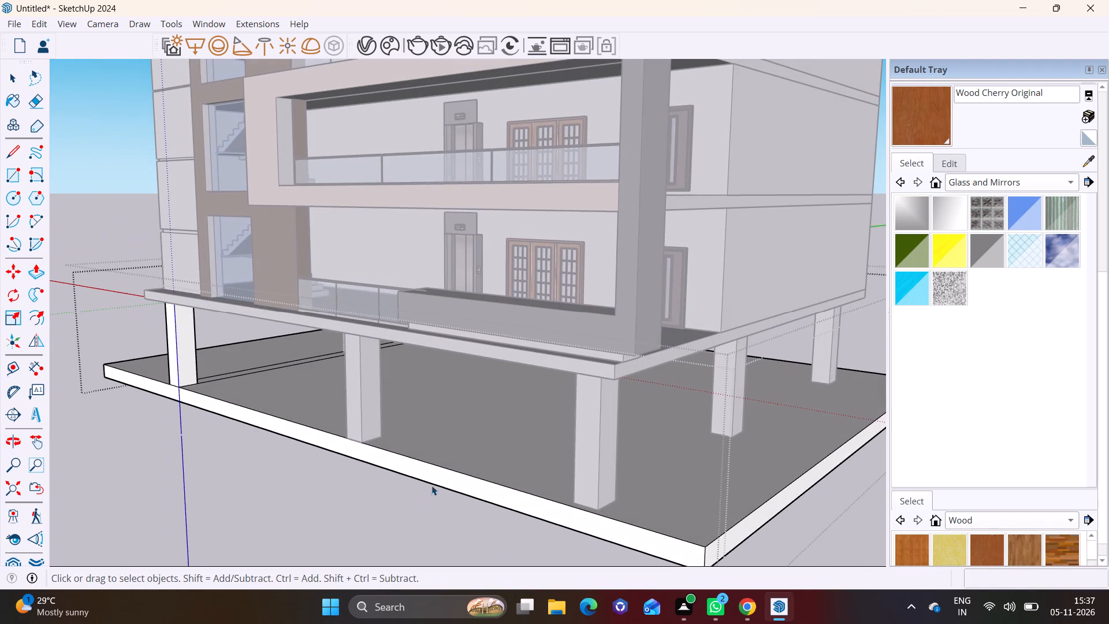
click(444, 477)
click(35, 272)
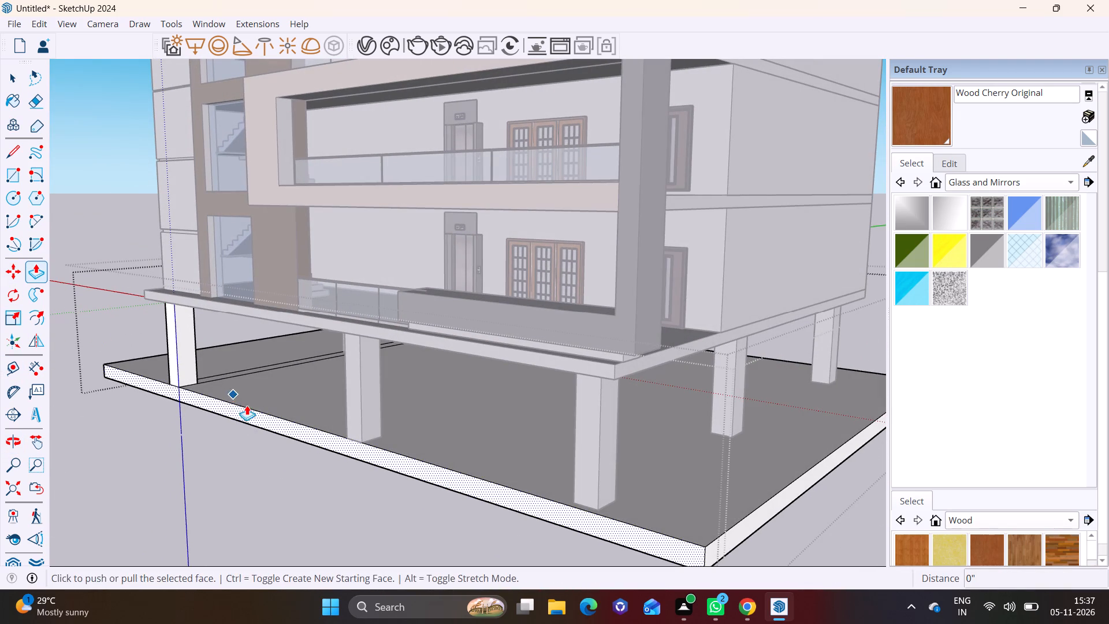
click(252, 418)
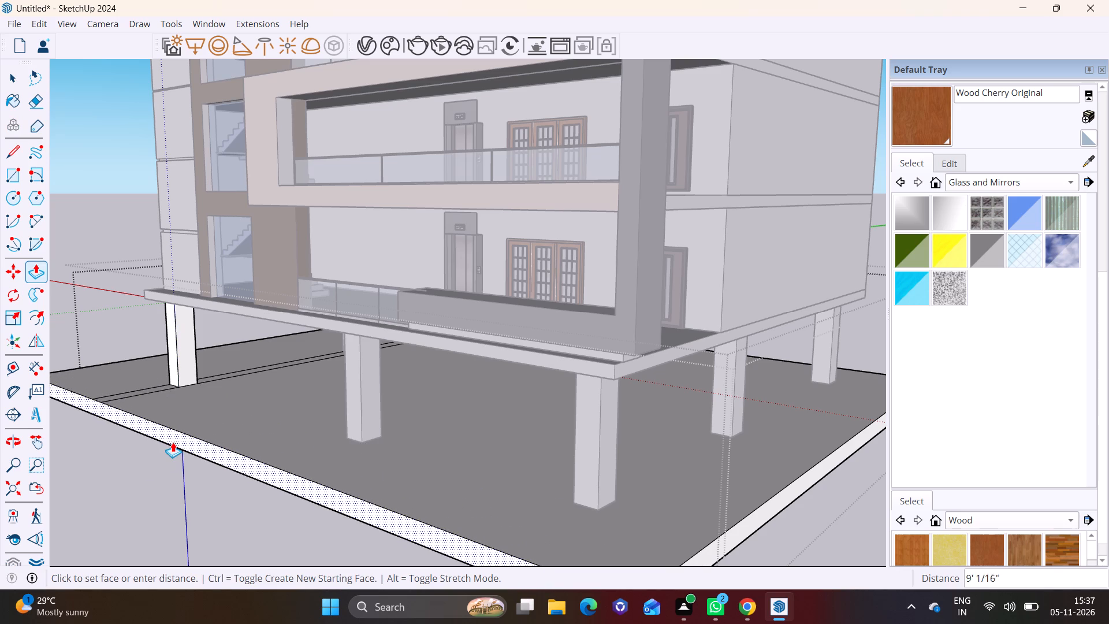
click(156, 442)
key(space)
scroll(255, 428, down, 7)
click(732, 498)
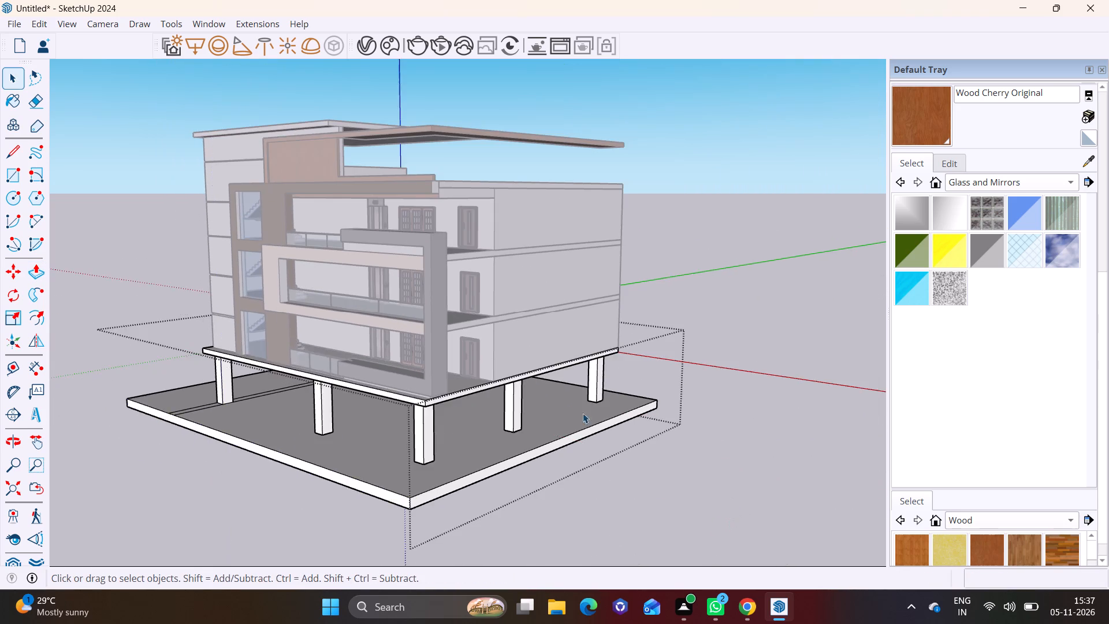
middle_drag(583, 414, 885, 532)
click(798, 479)
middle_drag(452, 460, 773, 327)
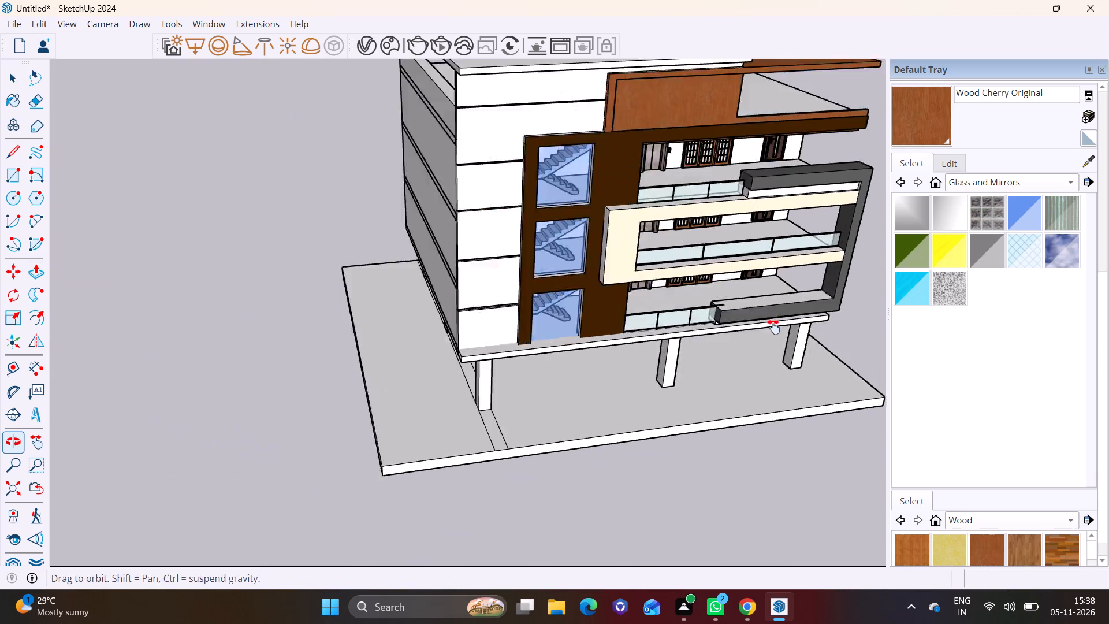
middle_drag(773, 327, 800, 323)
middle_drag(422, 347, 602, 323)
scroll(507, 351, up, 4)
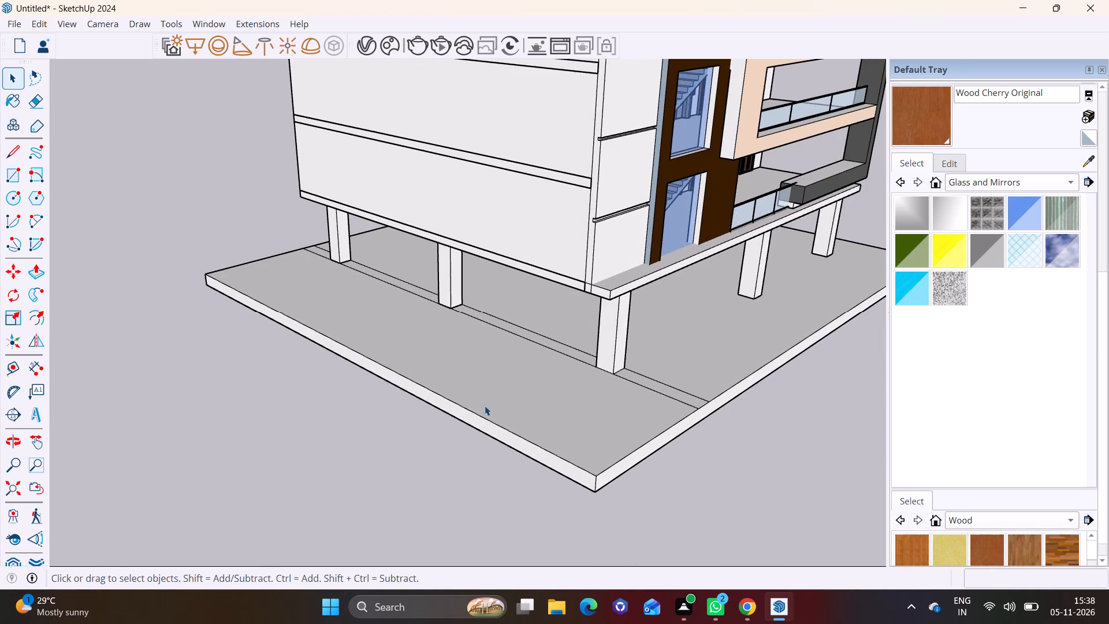
Open the ground slab group and Push/Pull its staircase-side edge face inward toward the building by about 6' 7".
key(space)
click(463, 418)
double_click(458, 415)
triple_click(441, 403)
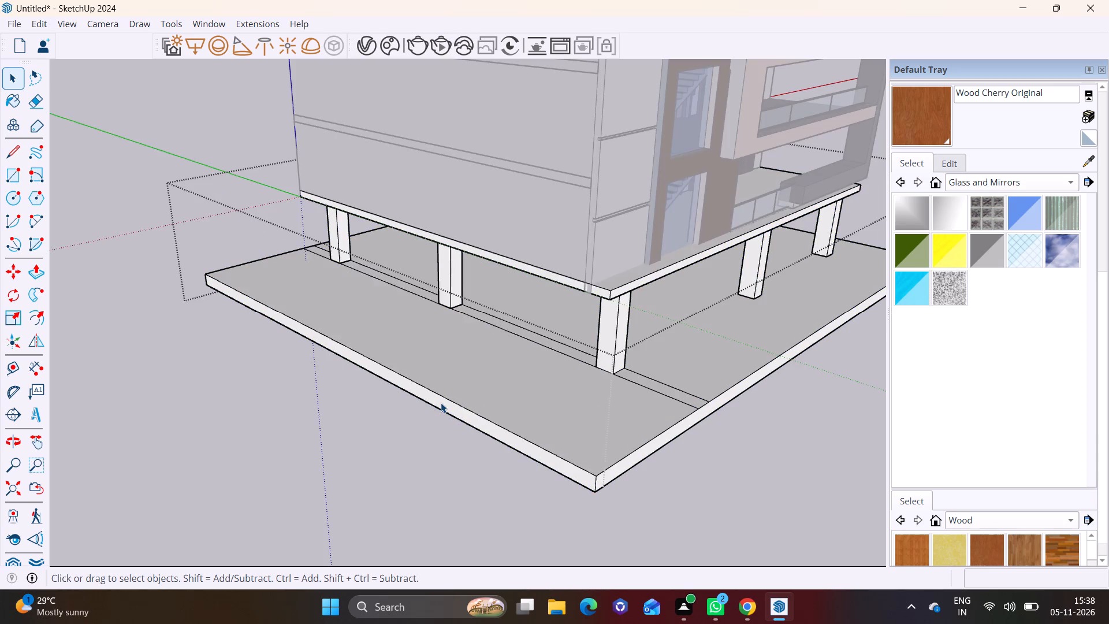
double_click(441, 403)
click(435, 398)
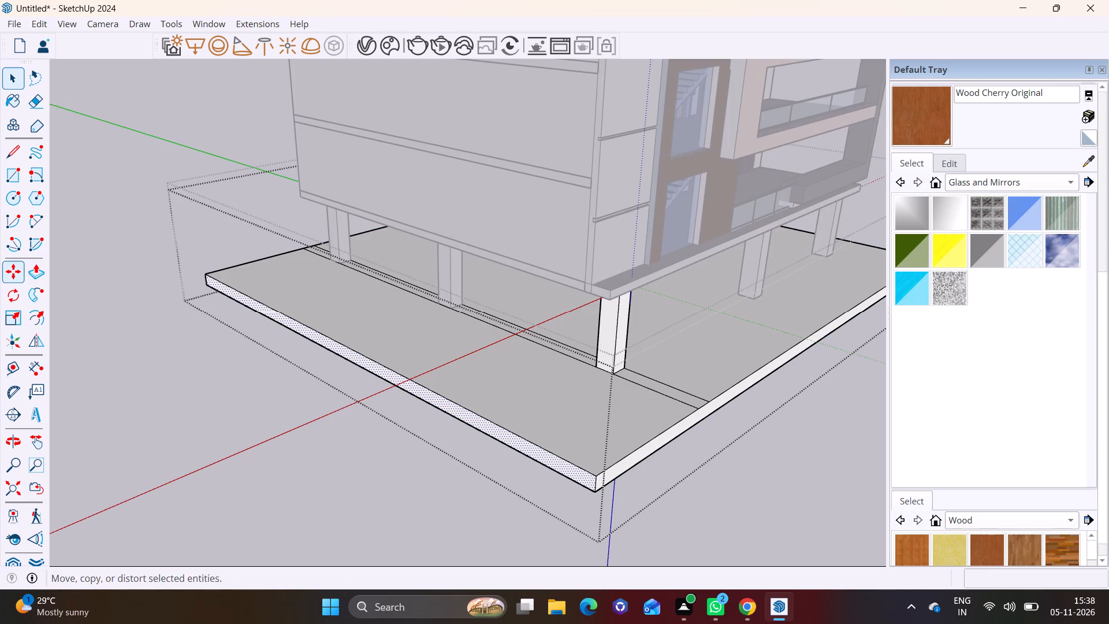
click(25, 268)
click(315, 341)
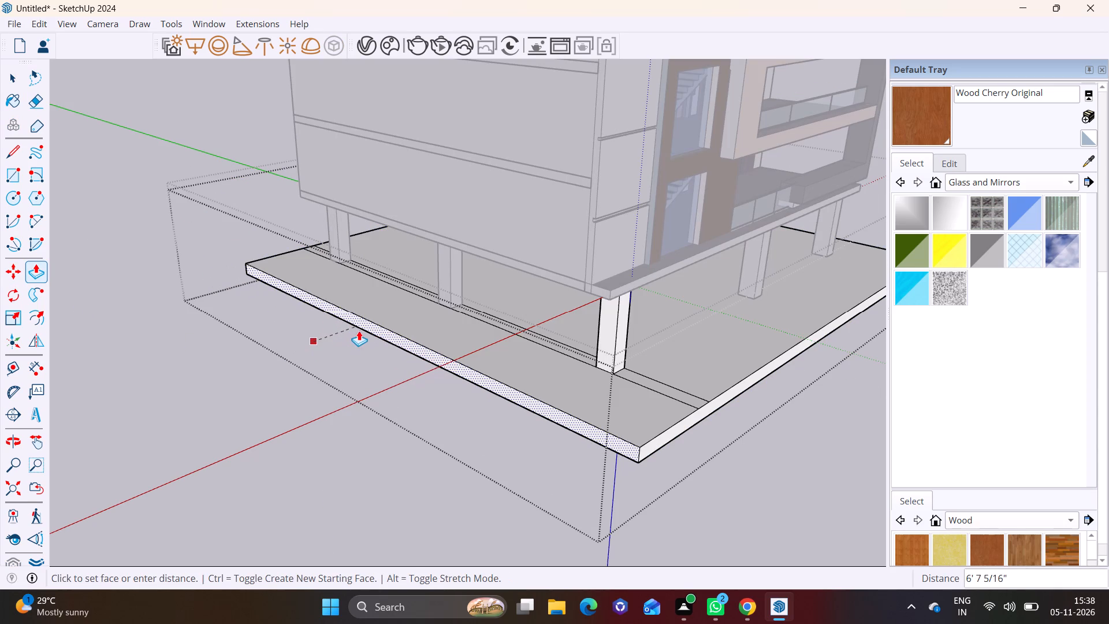
click(359, 330)
key(space)
click(203, 347)
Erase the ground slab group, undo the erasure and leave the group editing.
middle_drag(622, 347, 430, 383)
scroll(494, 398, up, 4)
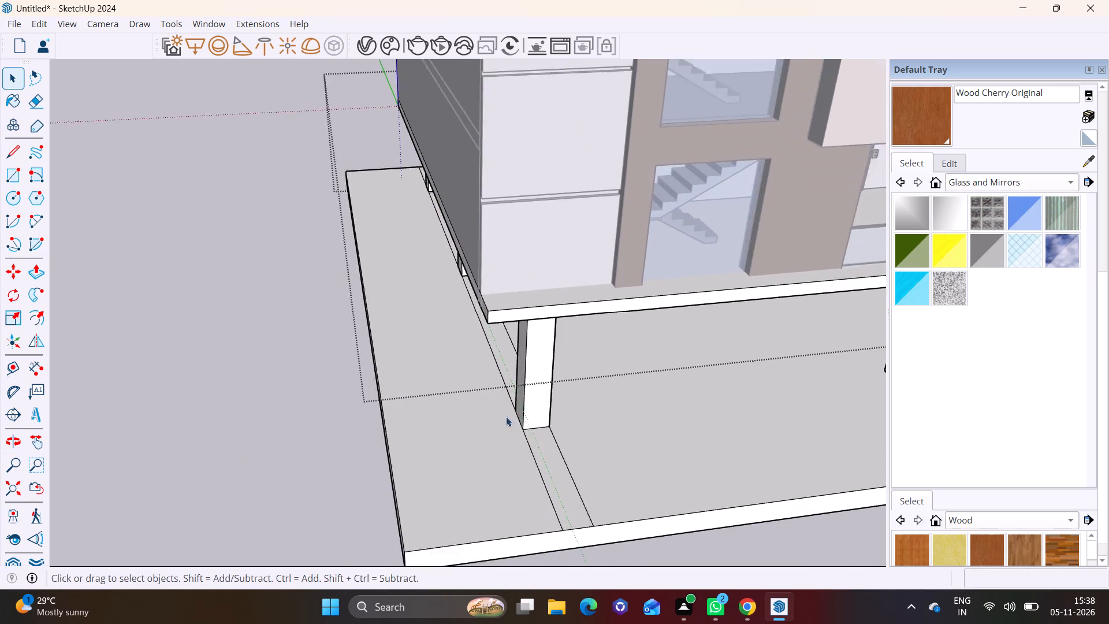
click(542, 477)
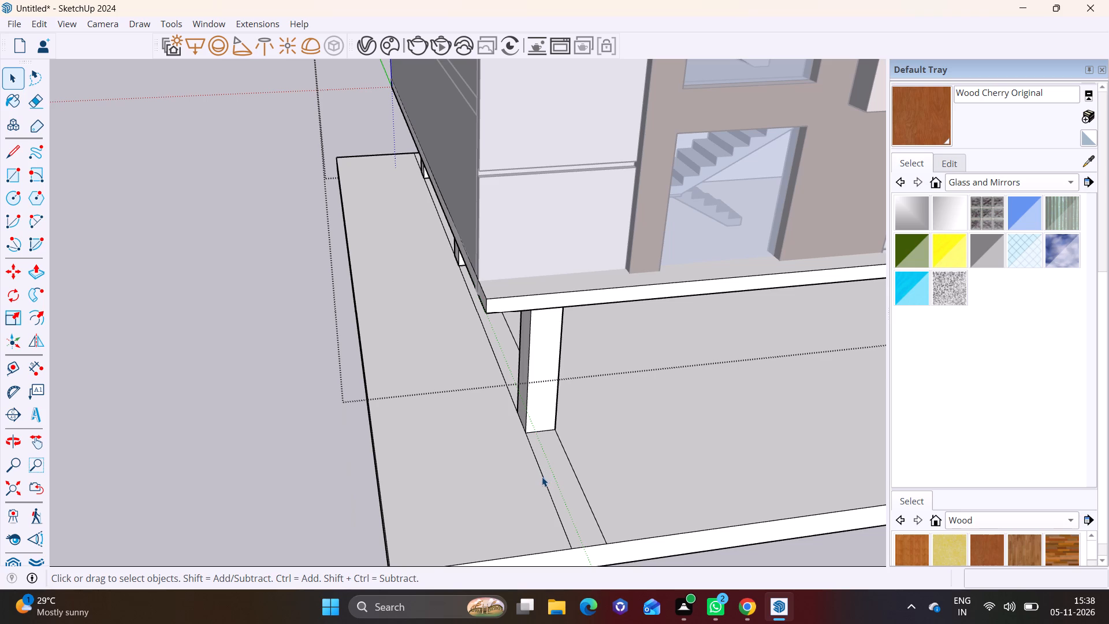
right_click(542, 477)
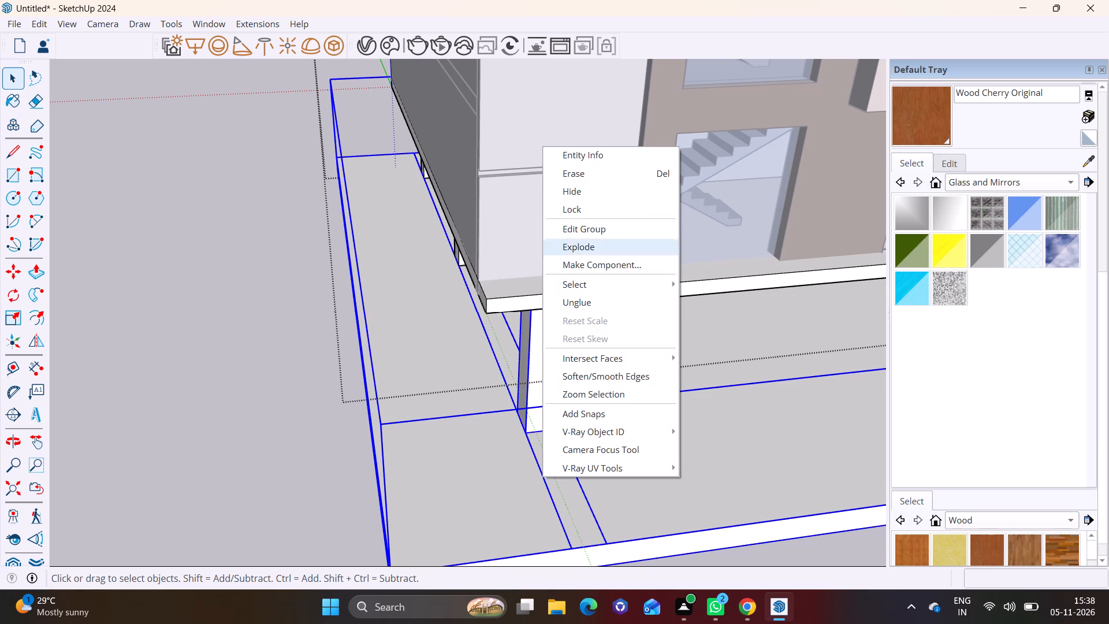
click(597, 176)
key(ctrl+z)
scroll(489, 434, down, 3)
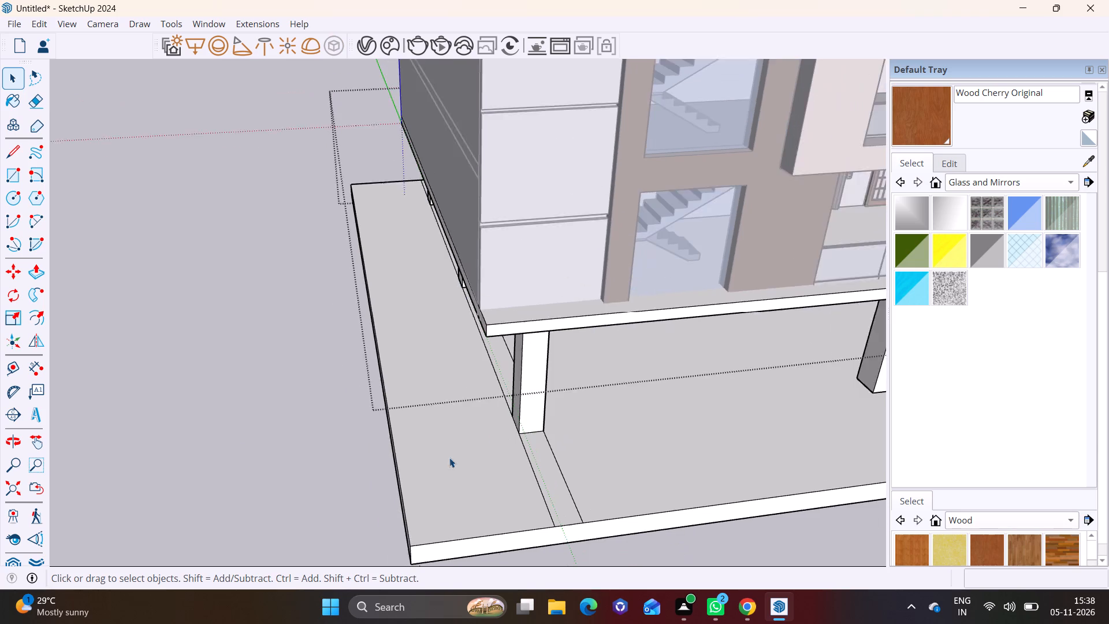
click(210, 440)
Draw a narrow rectangle on top of the ground slab along its full rear edge, from corner to corner.
scroll(362, 419, down, 4)
middle_drag(382, 414, 949, 453)
shift+middle_drag(370, 378, 1026, 310)
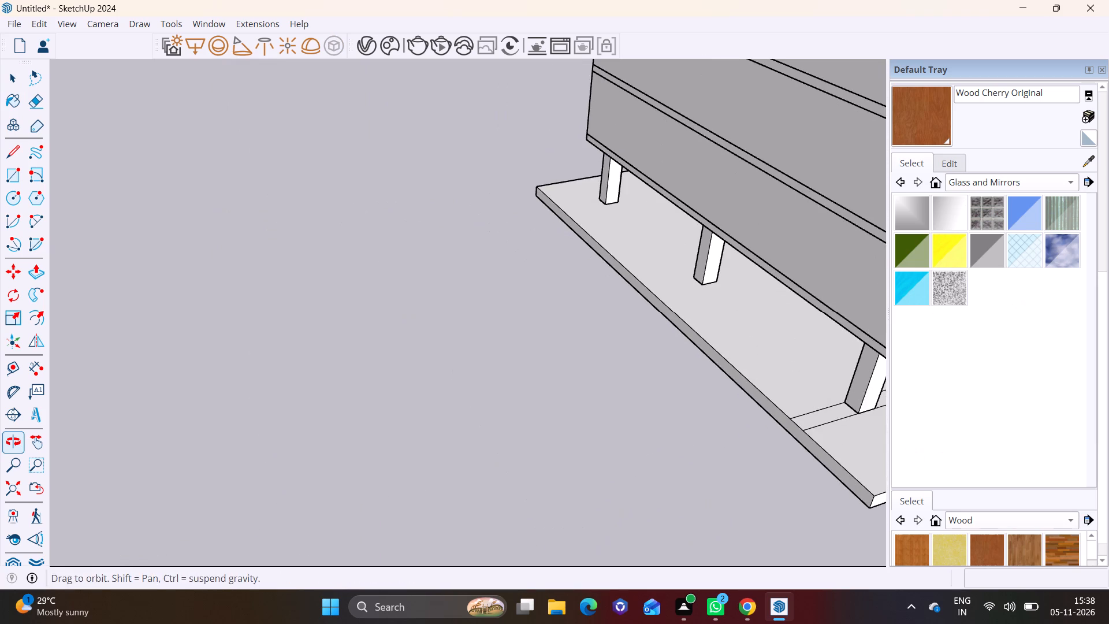
click(13, 181)
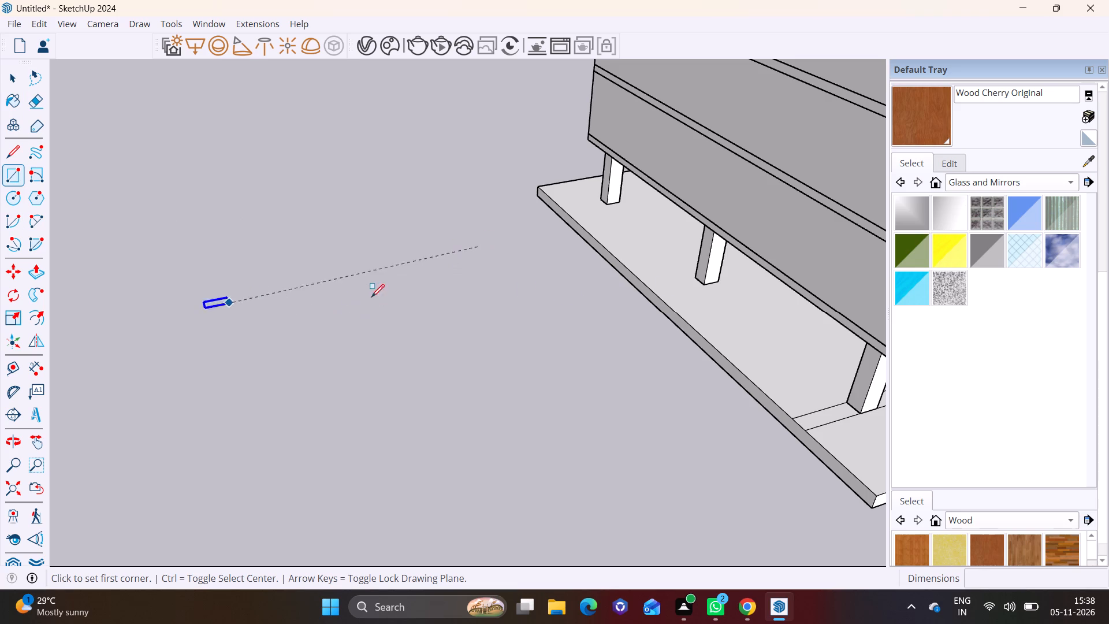
shift+middle_drag(713, 289, 400, 289)
scroll(328, 83, up, 3)
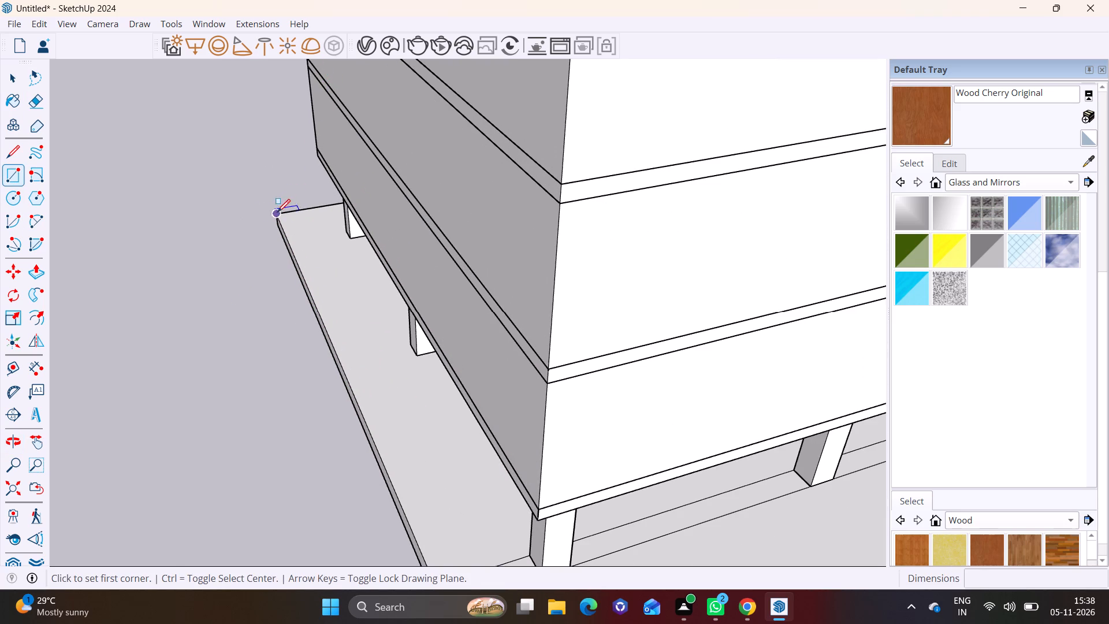
click(277, 213)
scroll(354, 352, down, 5)
shift+middle_drag(403, 470, 390, 398)
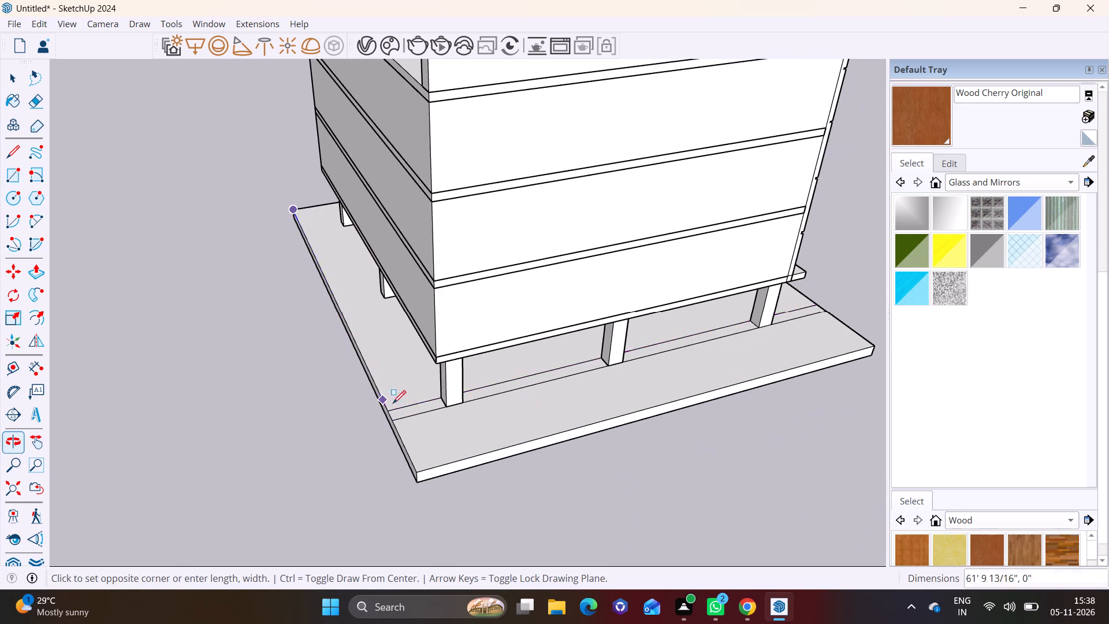
scroll(440, 443, up, 3)
click(431, 478)
key(space)
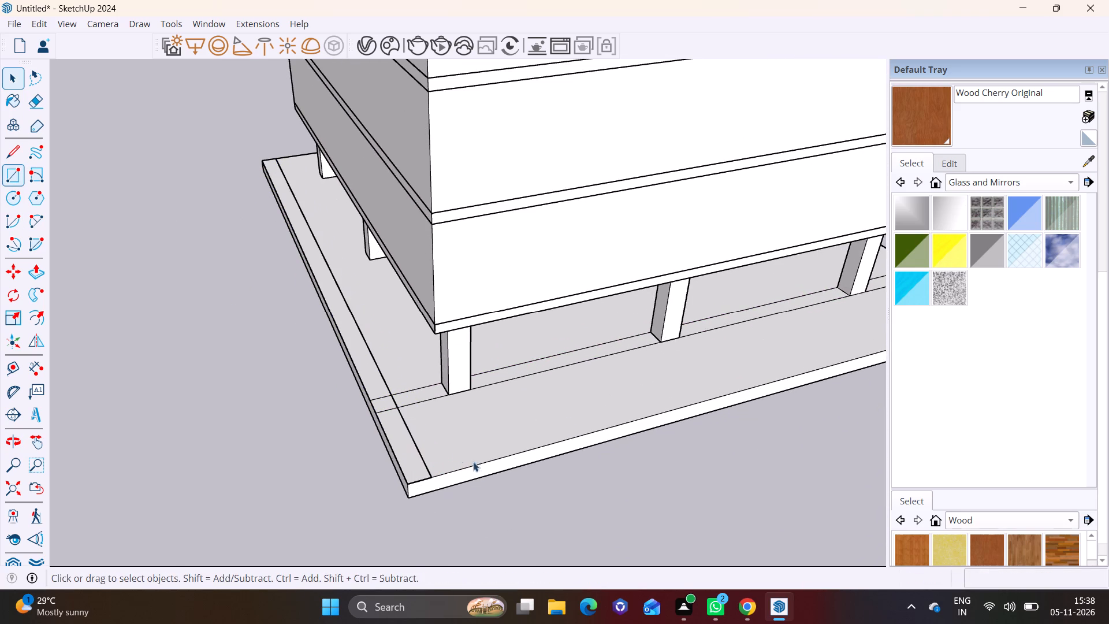
Push/Pull the rear strip upward into a boundary wall about 5' 3 3/4" high.
click(25, 269)
click(346, 325)
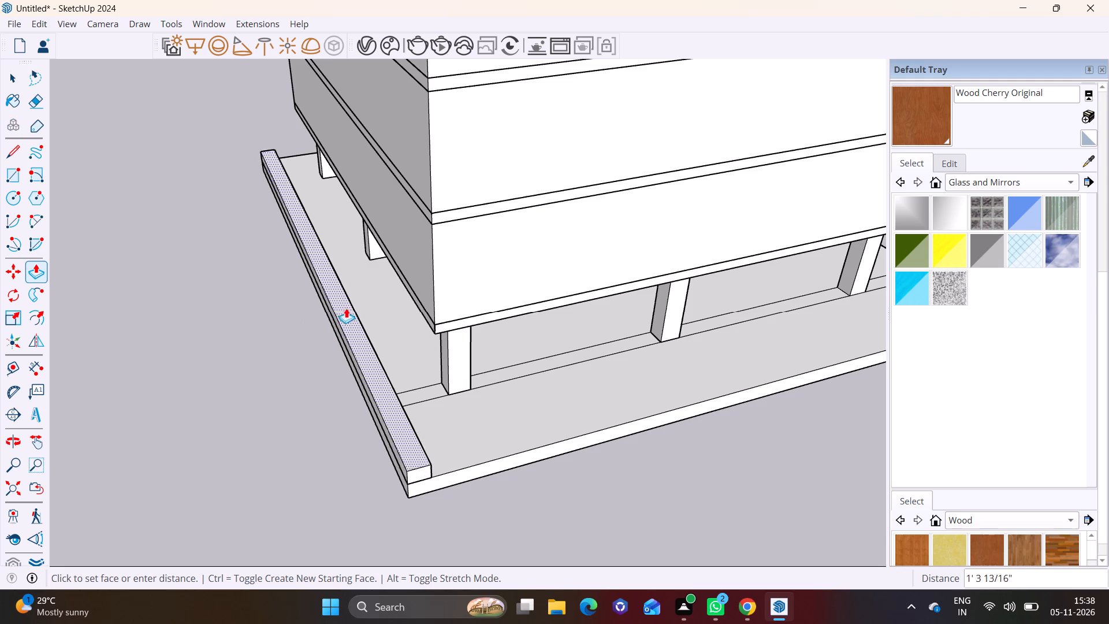
click(344, 284)
middle_drag(591, 372, 344, 265)
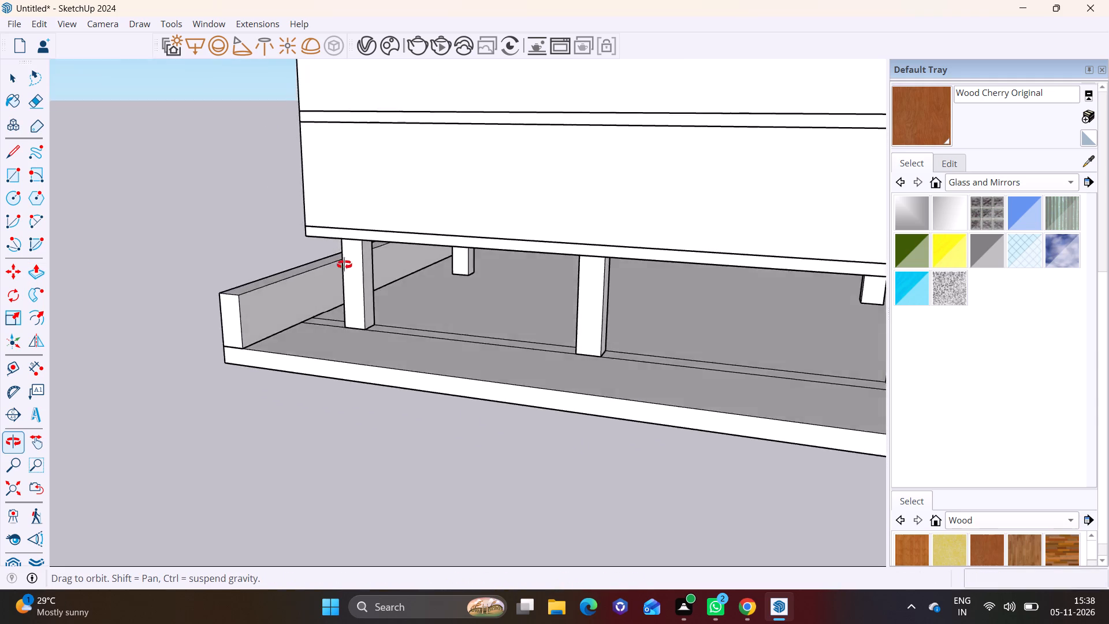
middle_drag(344, 265, 280, 255)
click(252, 268)
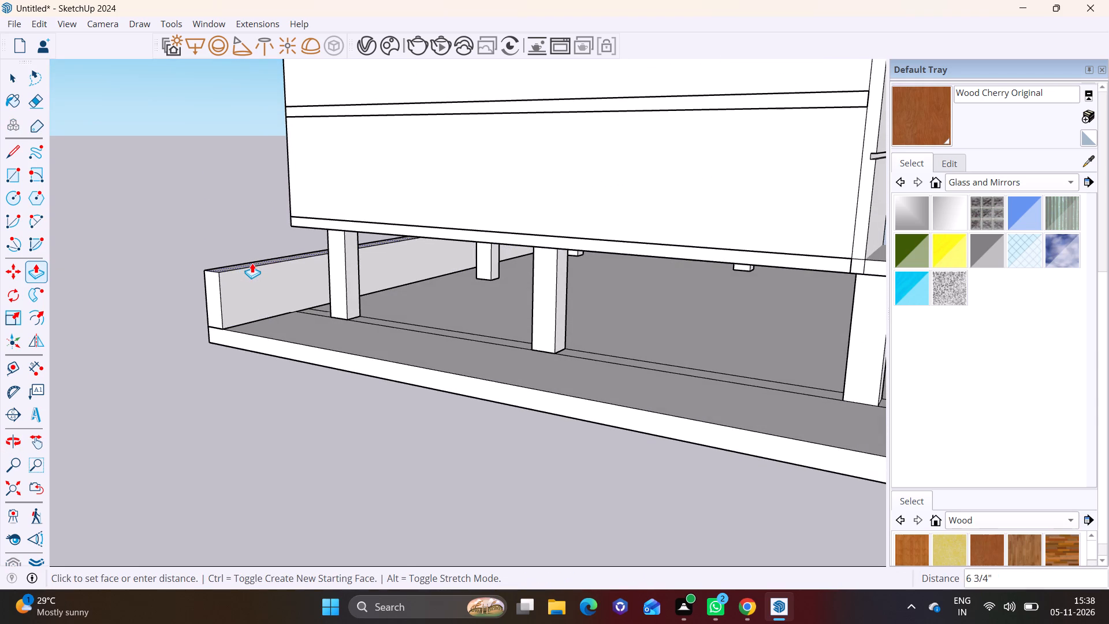
key(space)
click(250, 266)
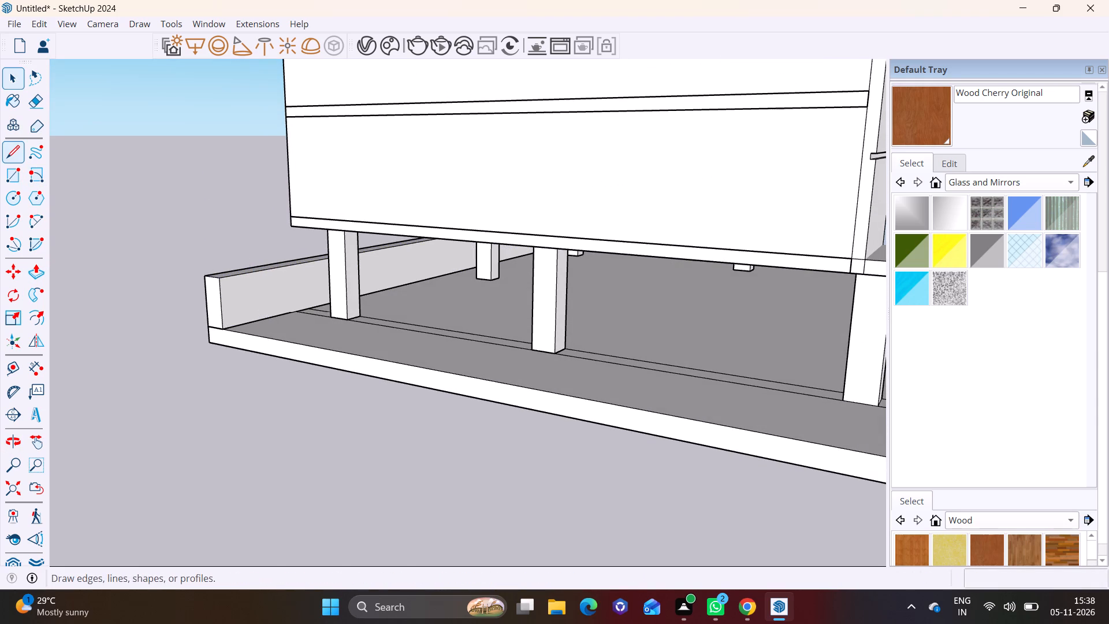
Draw a vertical line on the rear wall's inner face near its staircase-side end, from the slab to the wall top.
click(10, 157)
middle_drag(219, 274, 106, 270)
scroll(233, 297, up, 8)
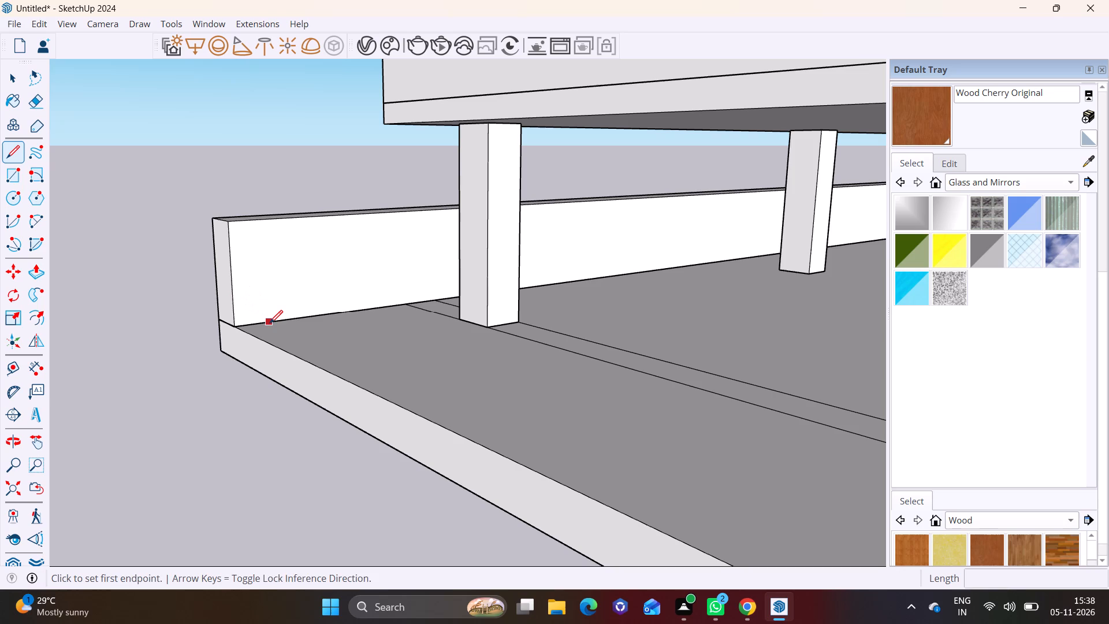
click(270, 323)
click(270, 221)
key(space)
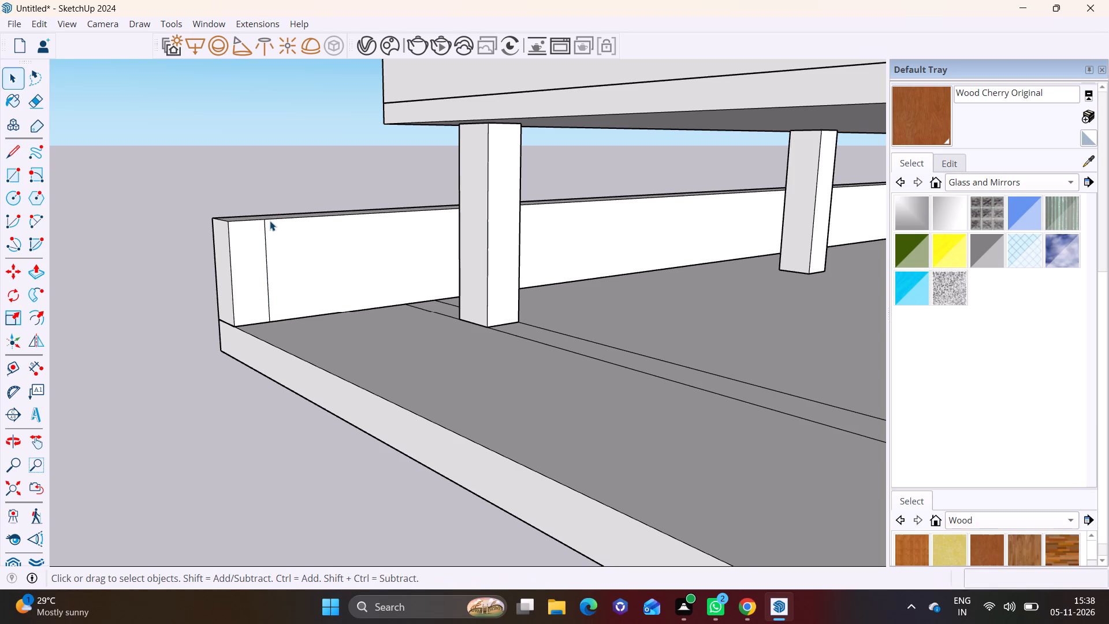
Push/Pull the narrow end face forward along the slab's staircase side by about 69' 1 1/4", up to the front edge.
click(245, 260)
click(38, 270)
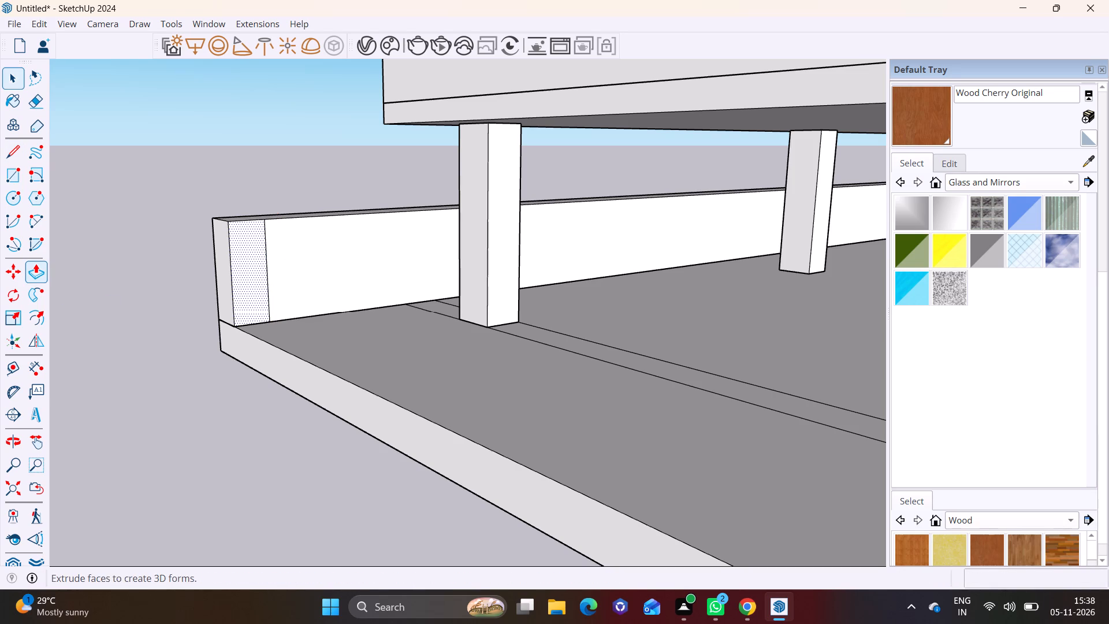
click(243, 259)
scroll(444, 331, down, 9)
shift+middle_drag(671, 444, 325, 222)
scroll(643, 299, down, 4)
click(828, 389)
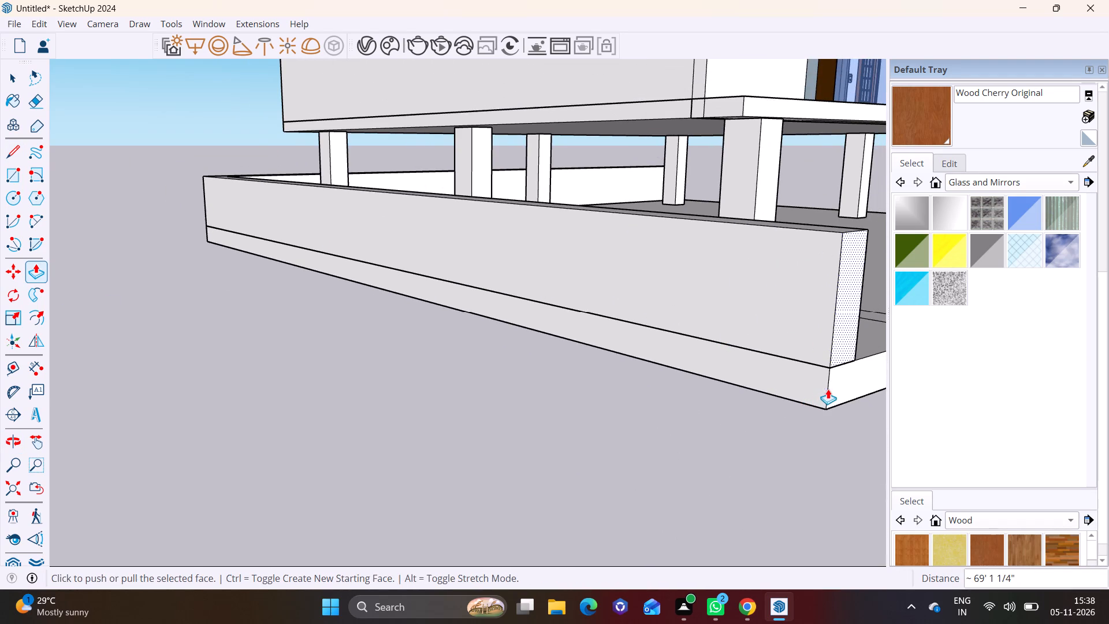
Draw a vertical line about 5' 3 3/4" long on the rear wall's inner face near the end opposite the staircase side.
scroll(821, 385, down, 6)
middle_drag(821, 354, 366, 354)
middle_drag(665, 290, 384, 317)
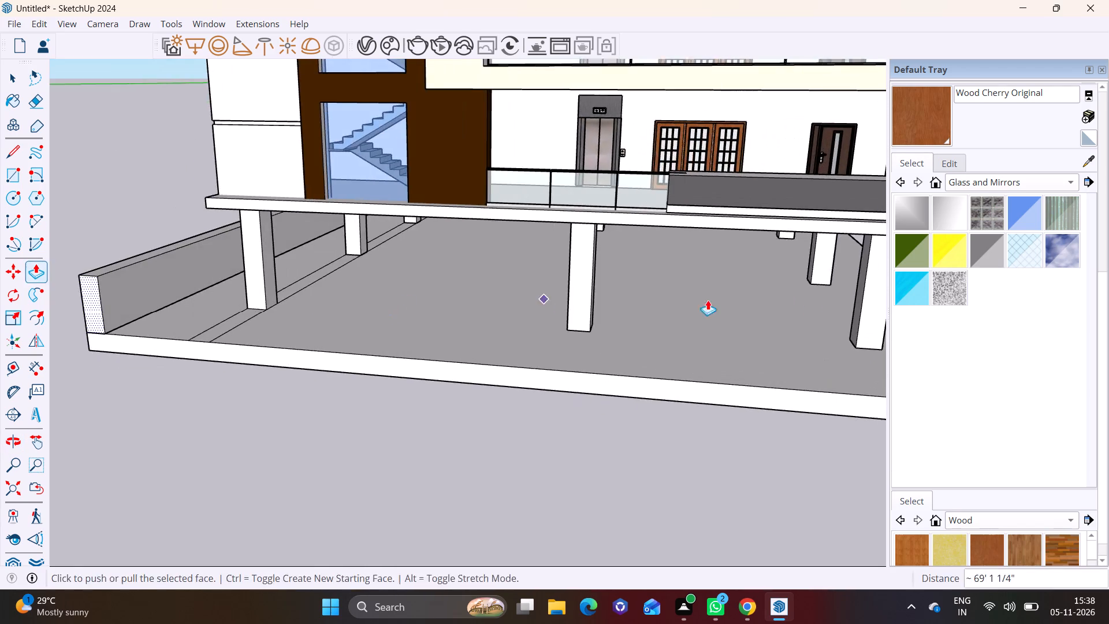
shift+middle_drag(812, 299, 184, 347)
scroll(425, 193, up, 3)
scroll(378, 247, up, 9)
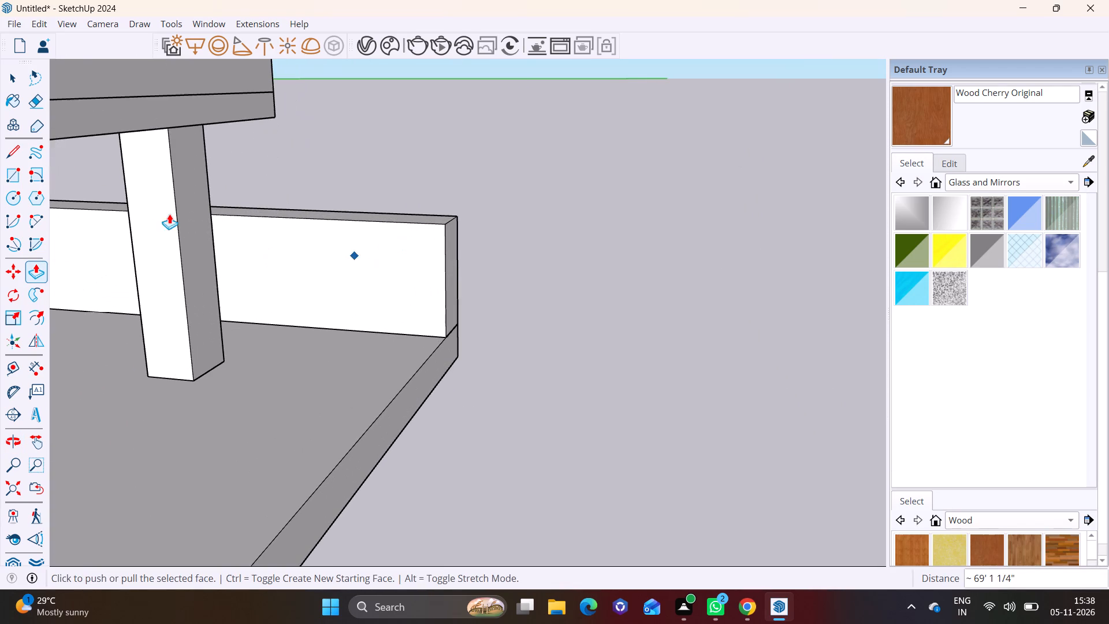
click(13, 146)
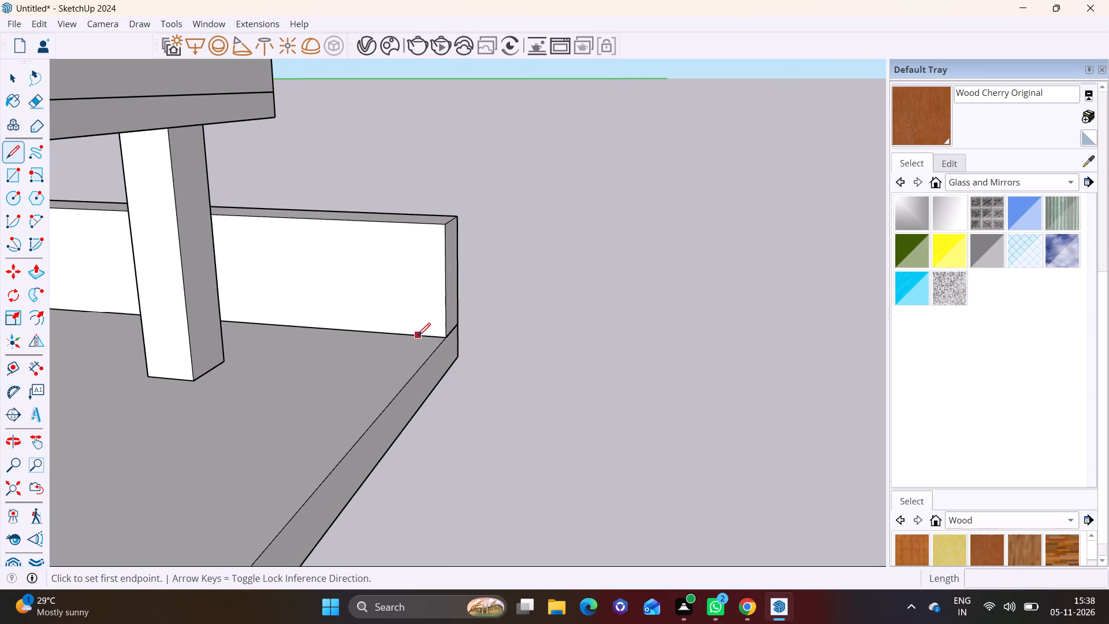
click(418, 336)
click(420, 222)
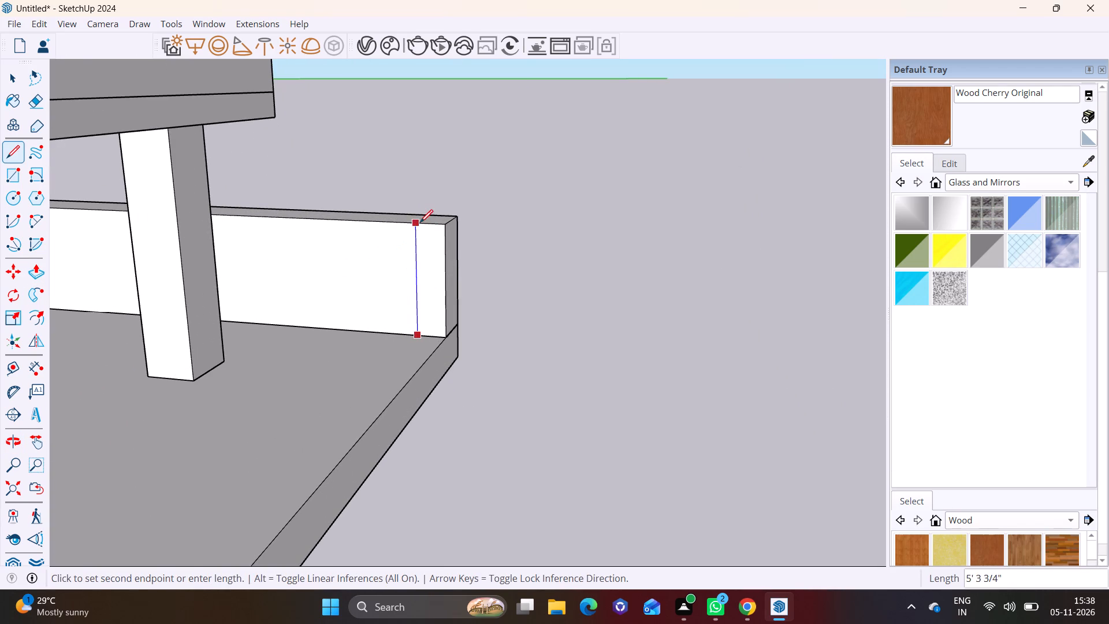
key(space)
Push/Pull this narrow end face forward along the slab's other side by about 69' 1 1/4", up to the front edge.
click(436, 256)
click(38, 266)
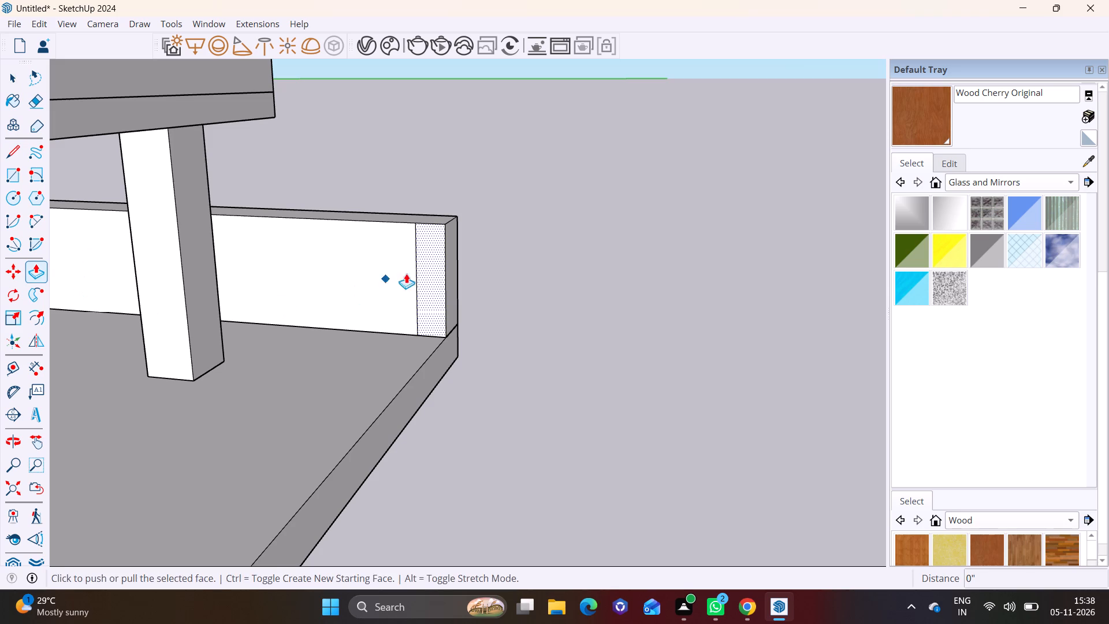
click(425, 270)
scroll(300, 354, down, 14)
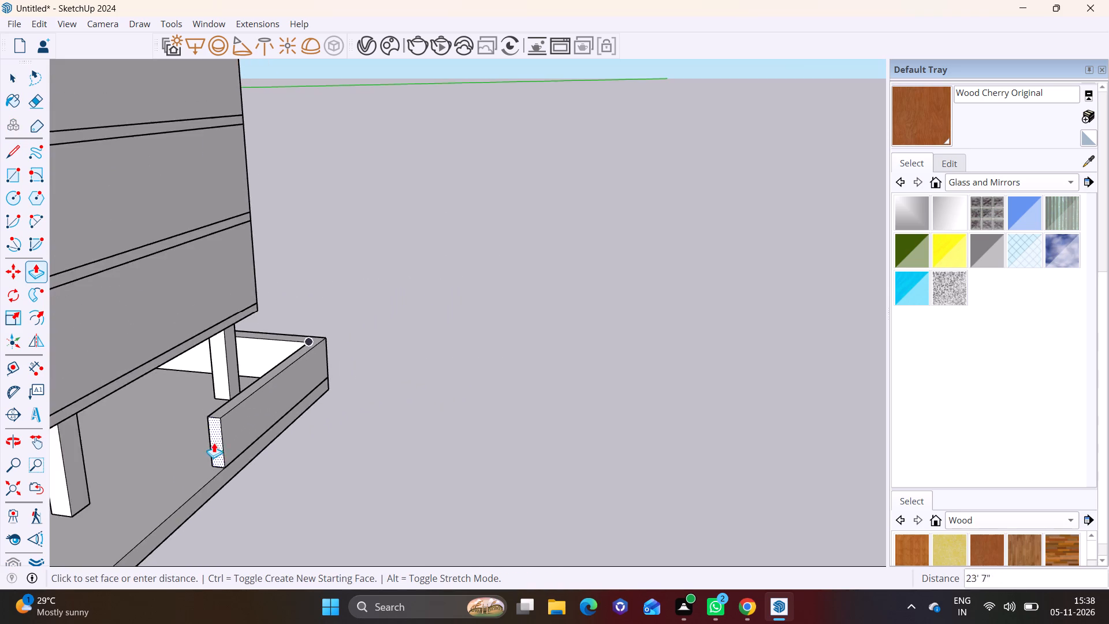
shift+middle_drag(261, 448, 479, 254)
click(230, 473)
scroll(299, 440, down, 4)
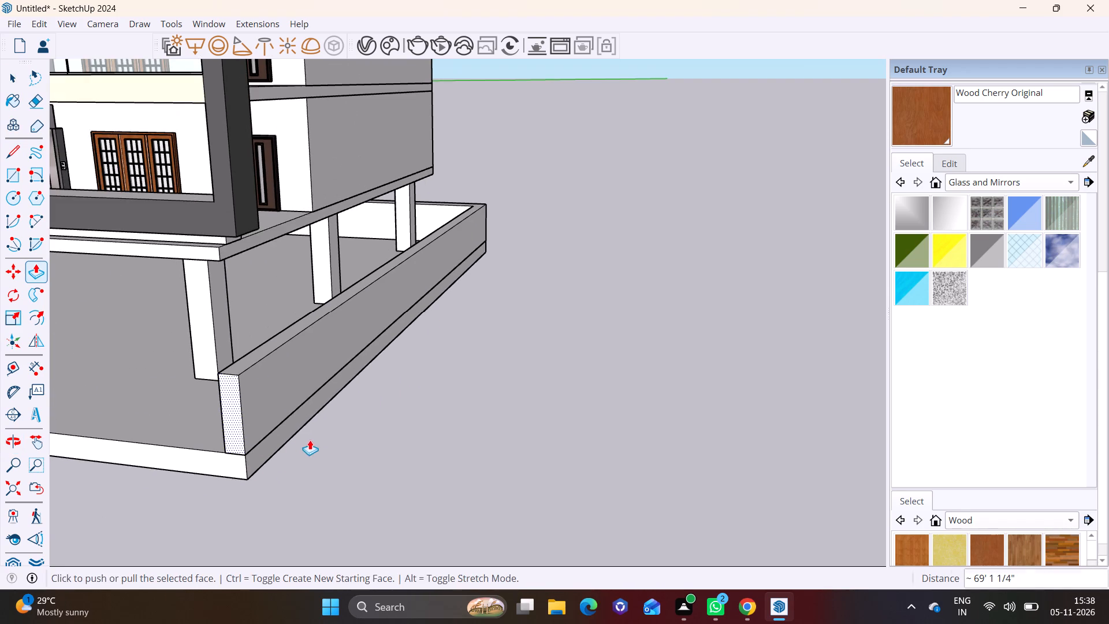
key(space)
Examine the building's front, the columns and the new boundary walls on the ground slab.
middle_drag(303, 434, 482, 337)
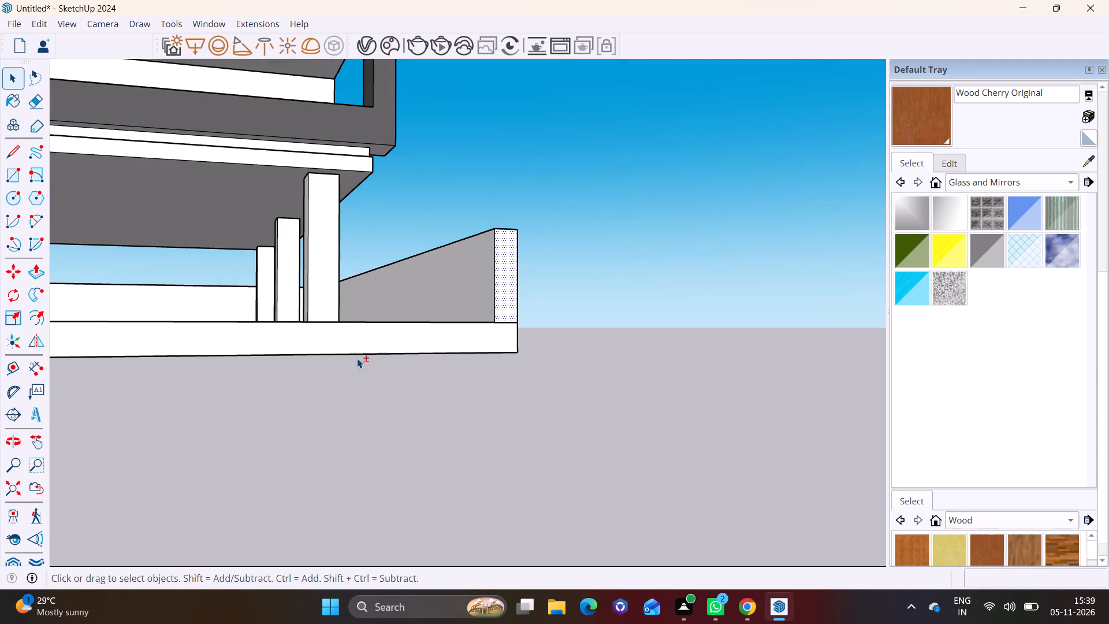
shift+middle_drag(357, 358, 559, 409)
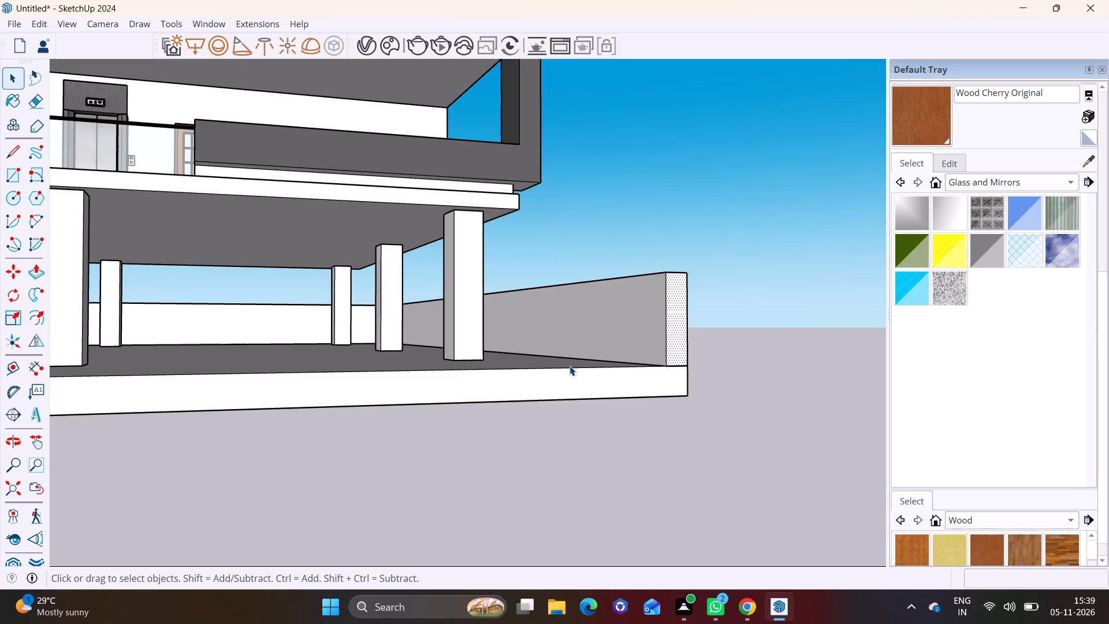
scroll(844, 213, down, 5)
middle_drag(457, 357, 448, 355)
scroll(448, 346, down, 1)
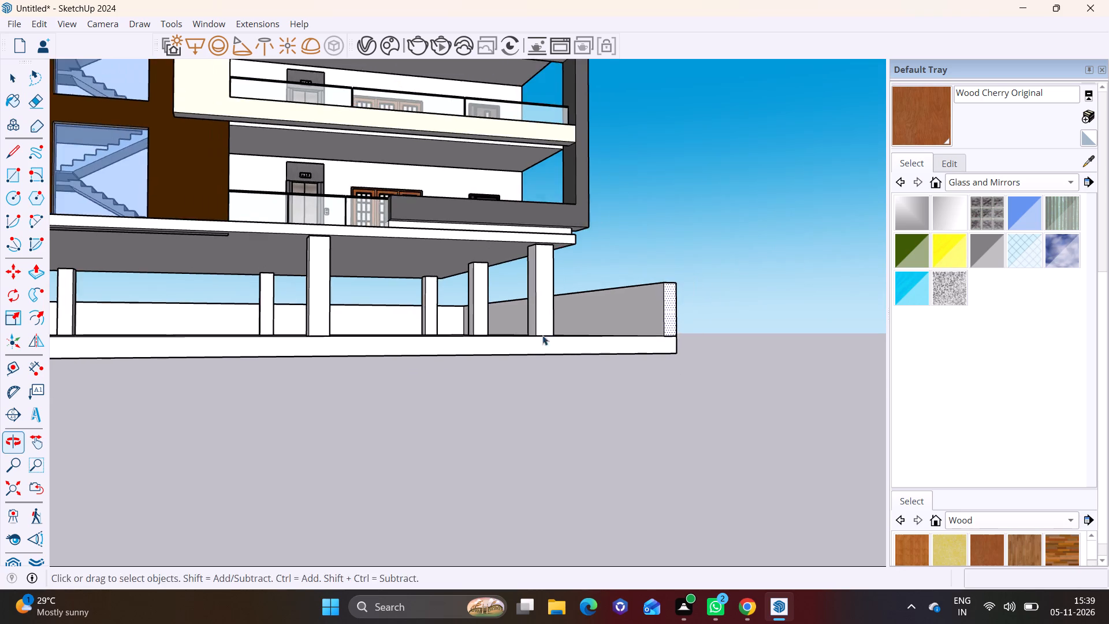
middle_drag(528, 340, 410, 378)
scroll(434, 332, down, 2)
shift+middle_drag(439, 350, 608, 417)
middle_drag(596, 424, 608, 415)
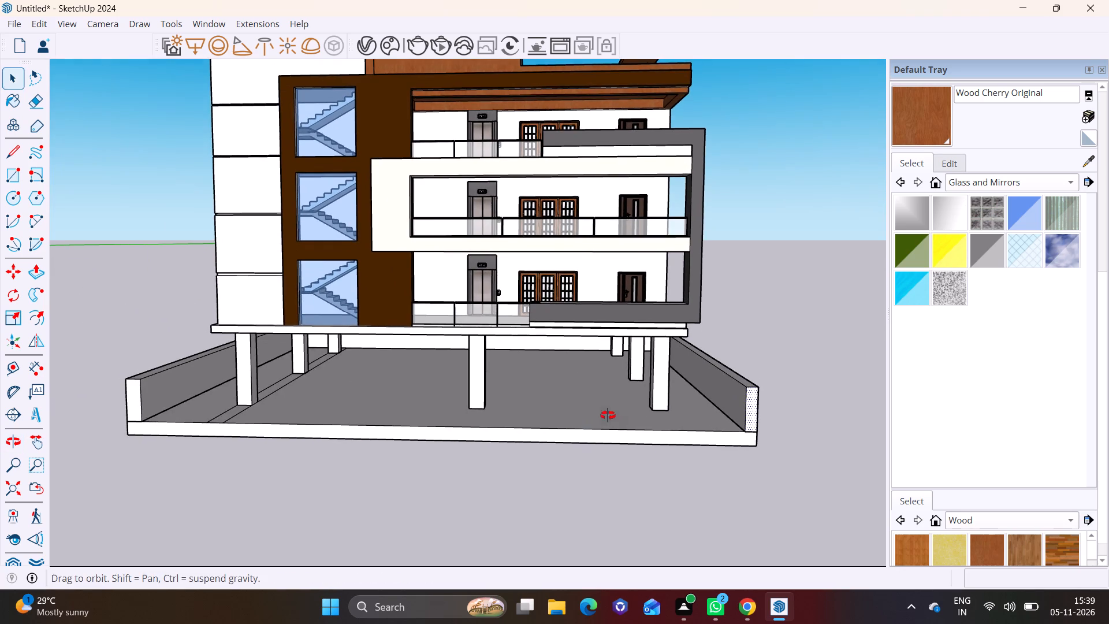
middle_drag(608, 415, 623, 399)
scroll(560, 384, down, 2)
middle_drag(427, 417, 501, 398)
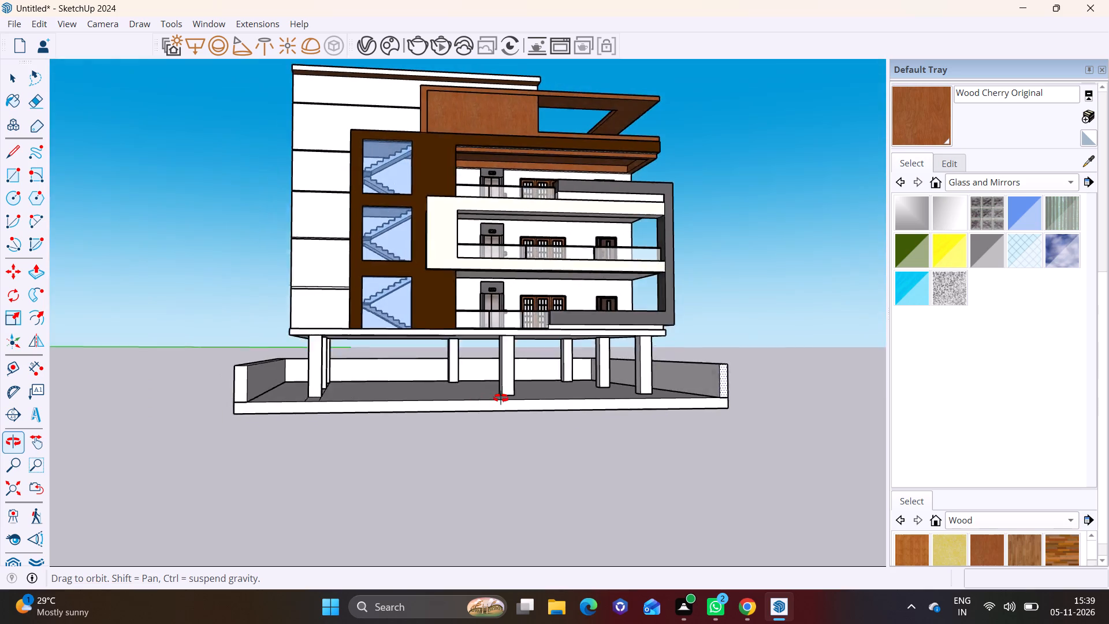
middle_drag(501, 398, 405, 433)
scroll(408, 428, down, 1)
scroll(433, 381, down, 1)
shift+middle_drag(440, 383, 417, 445)
scroll(421, 448, up, 3)
shift+middle_drag(423, 449, 437, 401)
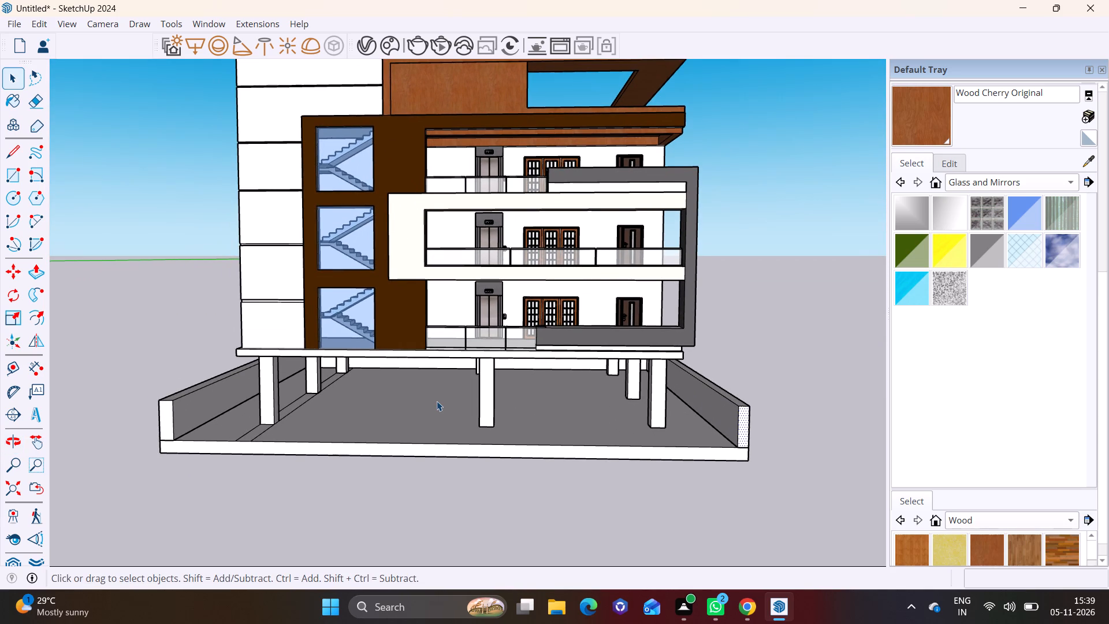
shift+middle_drag(437, 401, 446, 403)
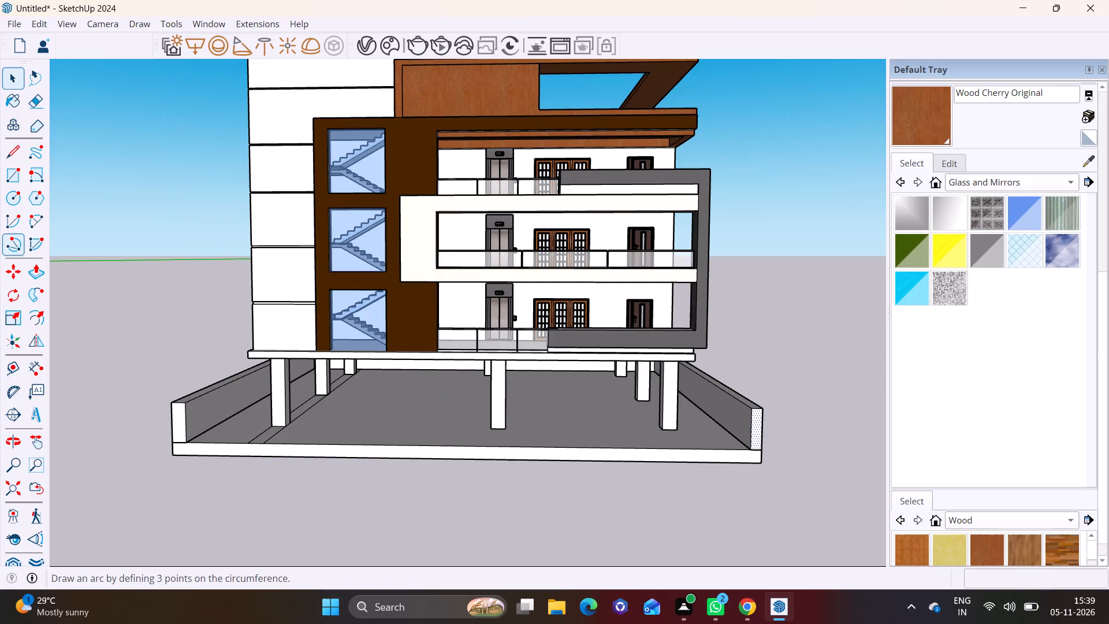
Draw a vertical line on the inner face of the side wall opposite the staircase, close to its front end.
click(15, 179)
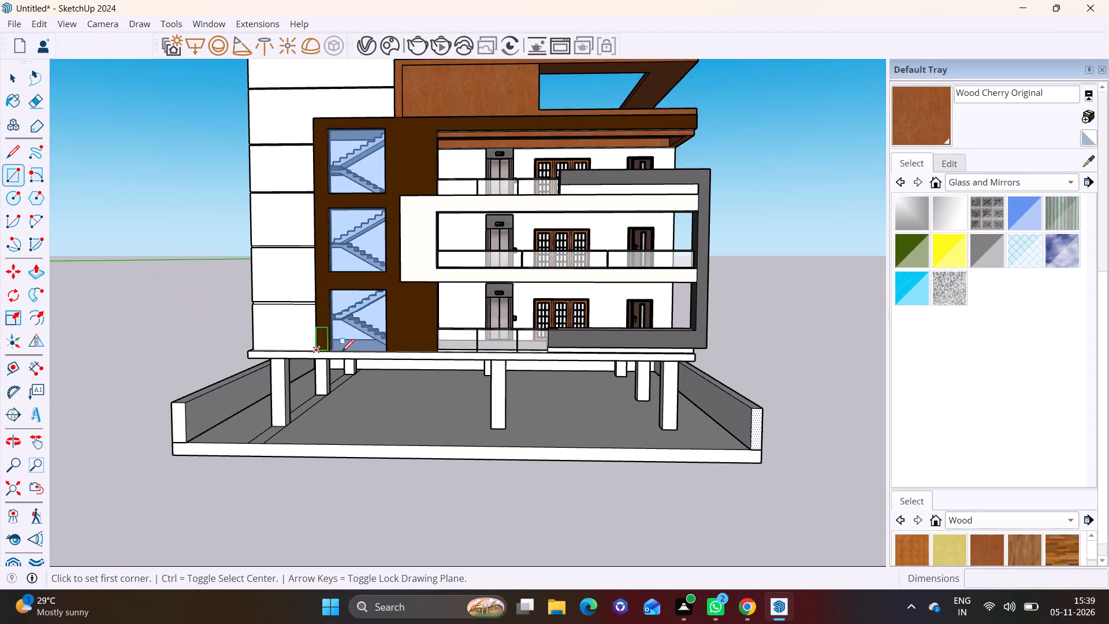
scroll(749, 433, up, 3)
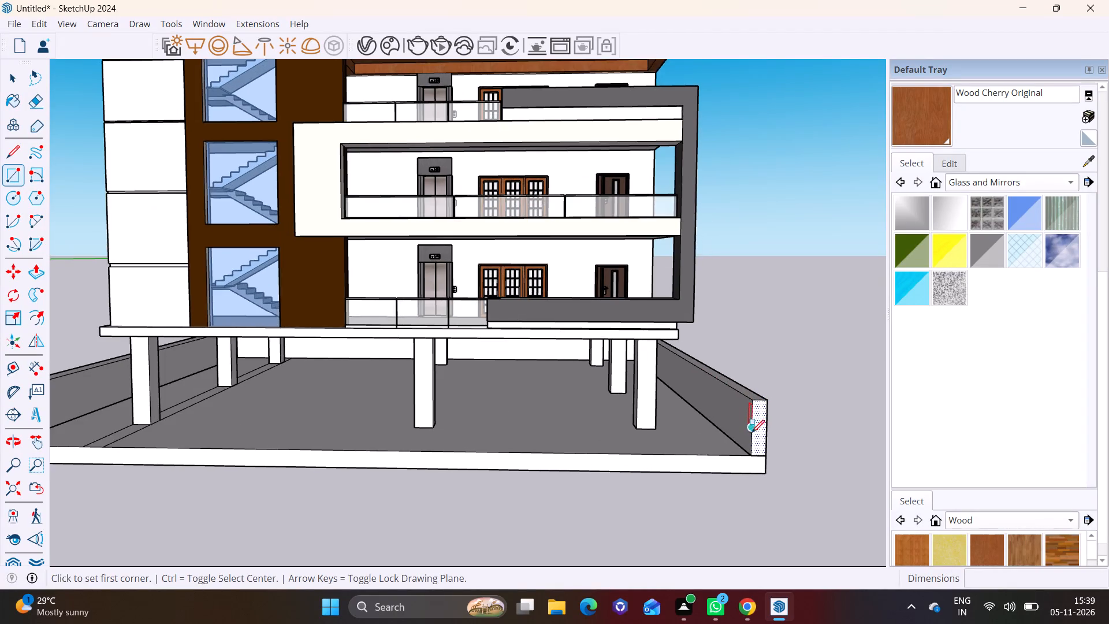
middle_drag(751, 433, 828, 430)
key(space)
scroll(762, 425, up, 6)
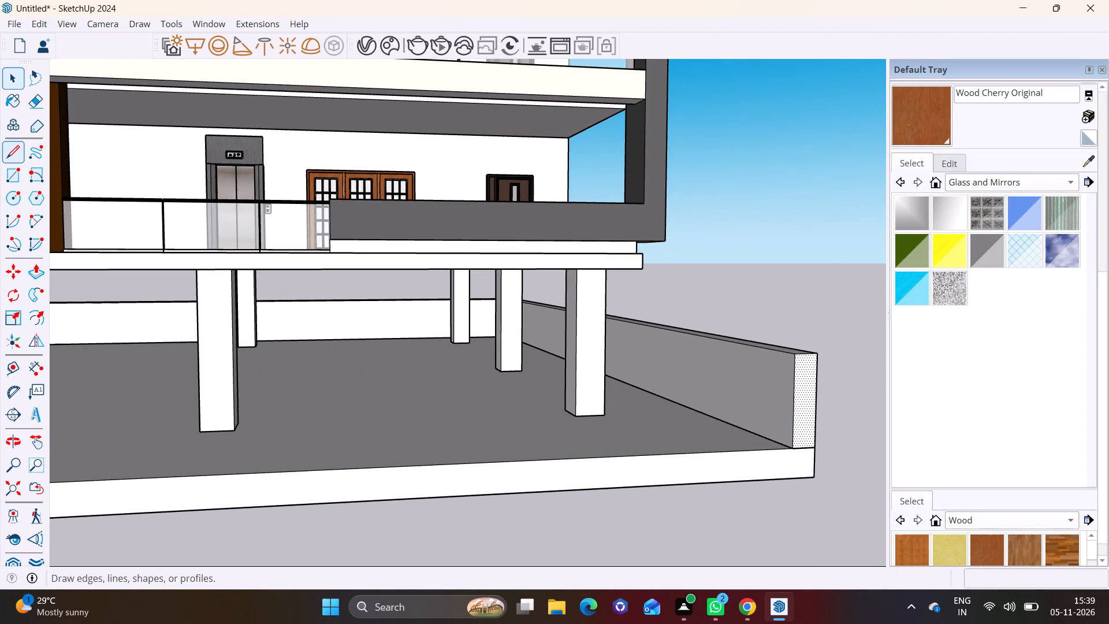
click(6, 158)
click(776, 439)
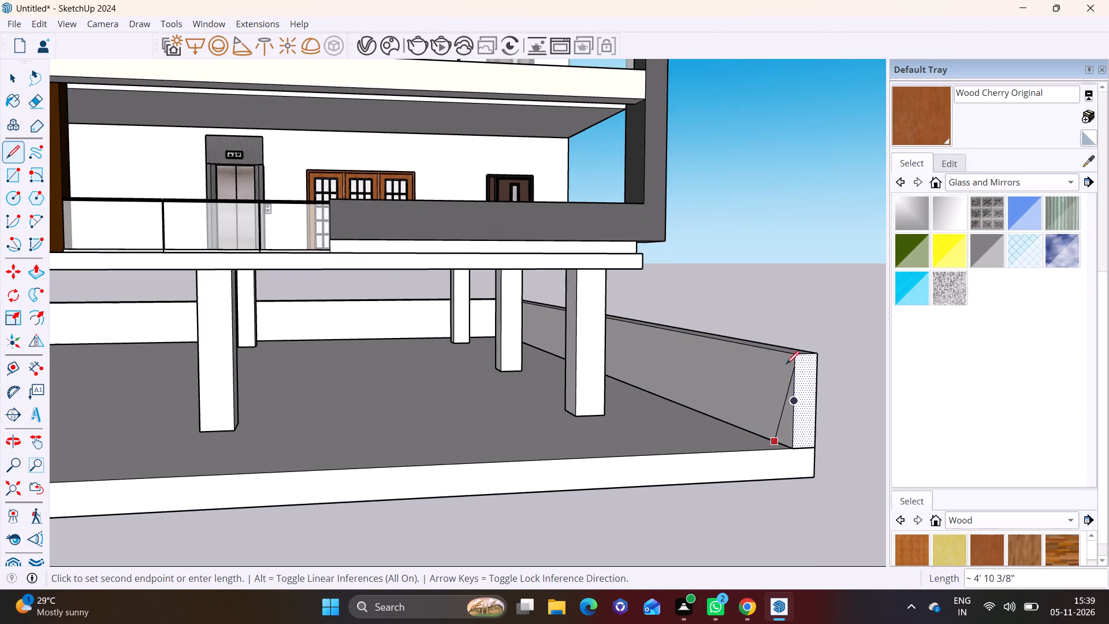
click(779, 353)
key(space)
Push/Pull the narrow strip at the wall's front end inward by about 1' 6 5/8" to form a post.
click(786, 375)
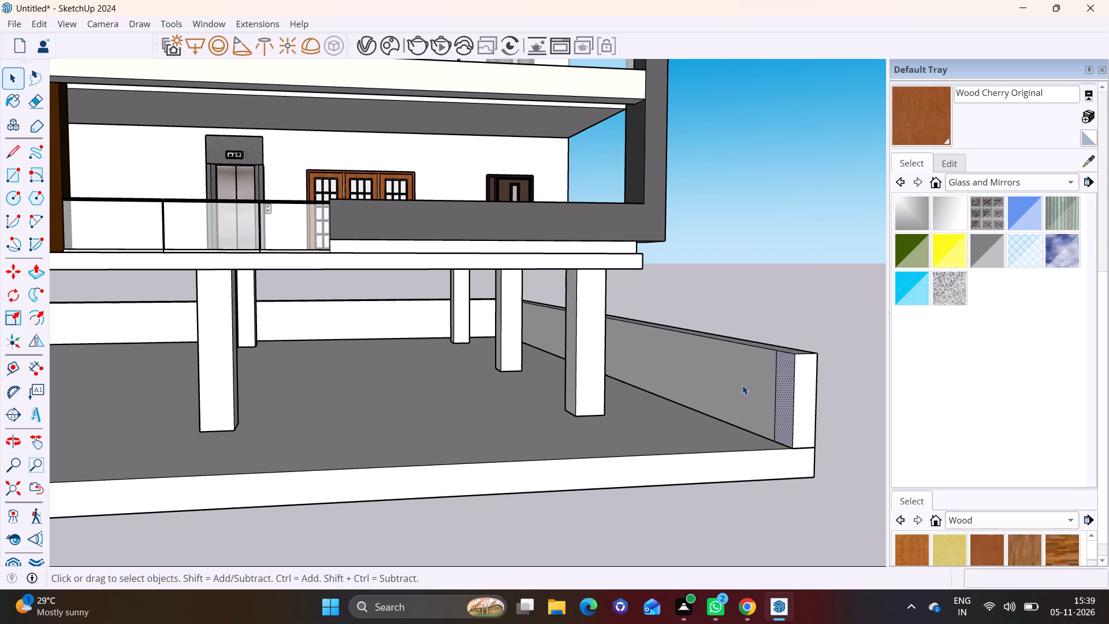
click(30, 272)
click(786, 374)
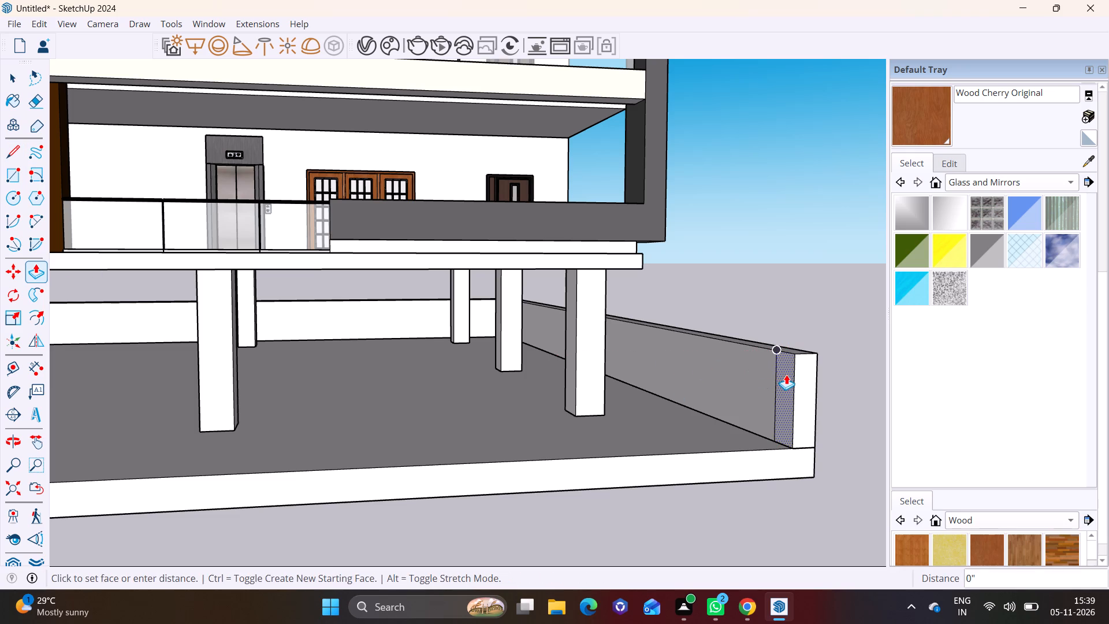
click(751, 377)
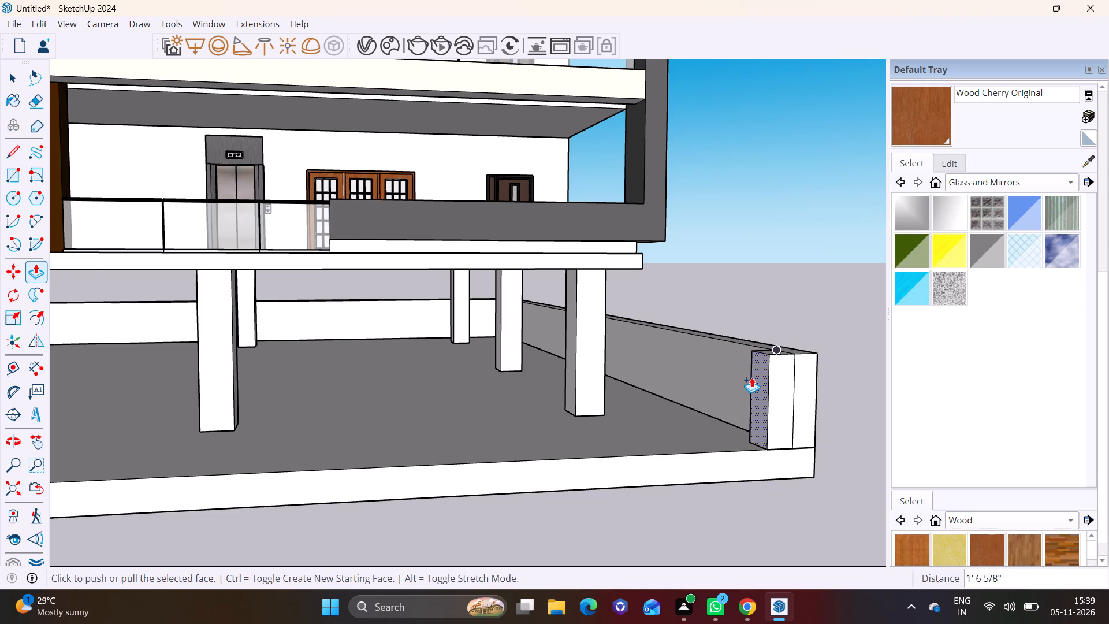
Push/Pull the new post's top face upward by about 9' 4 1/2", well above the boundary wall.
middle_drag(792, 380, 607, 432)
key(space)
click(678, 419)
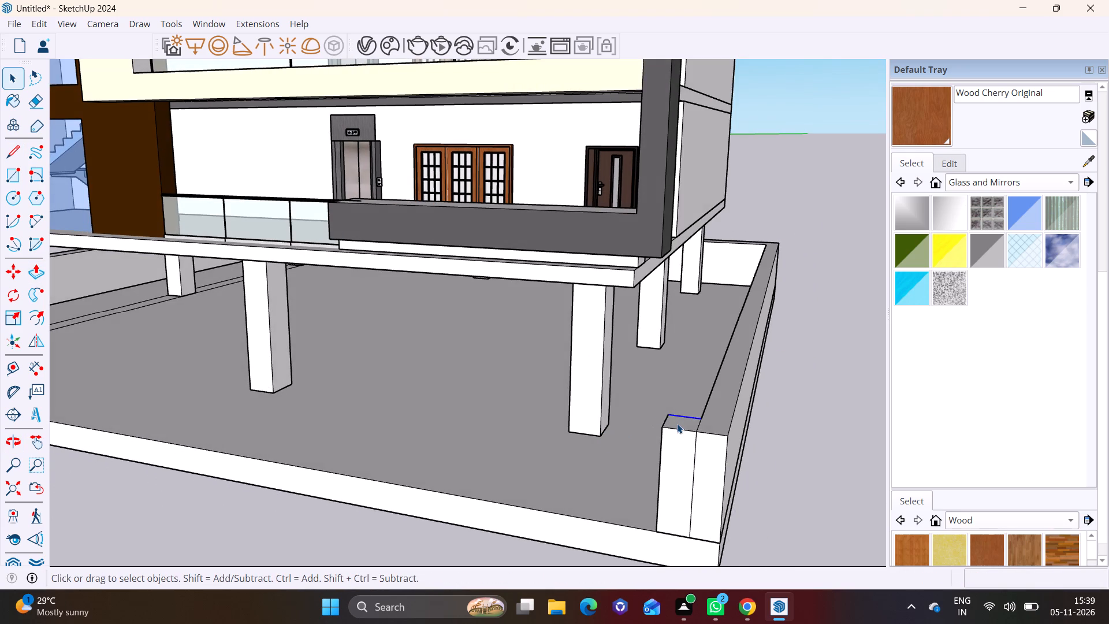
click(676, 432)
click(678, 426)
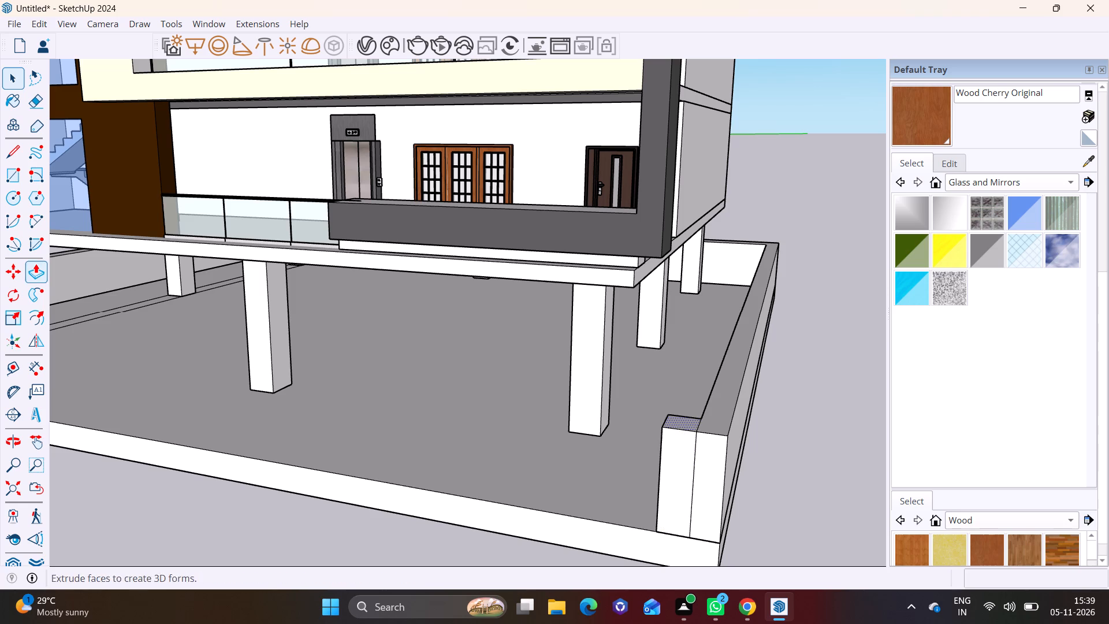
click(31, 263)
click(675, 415)
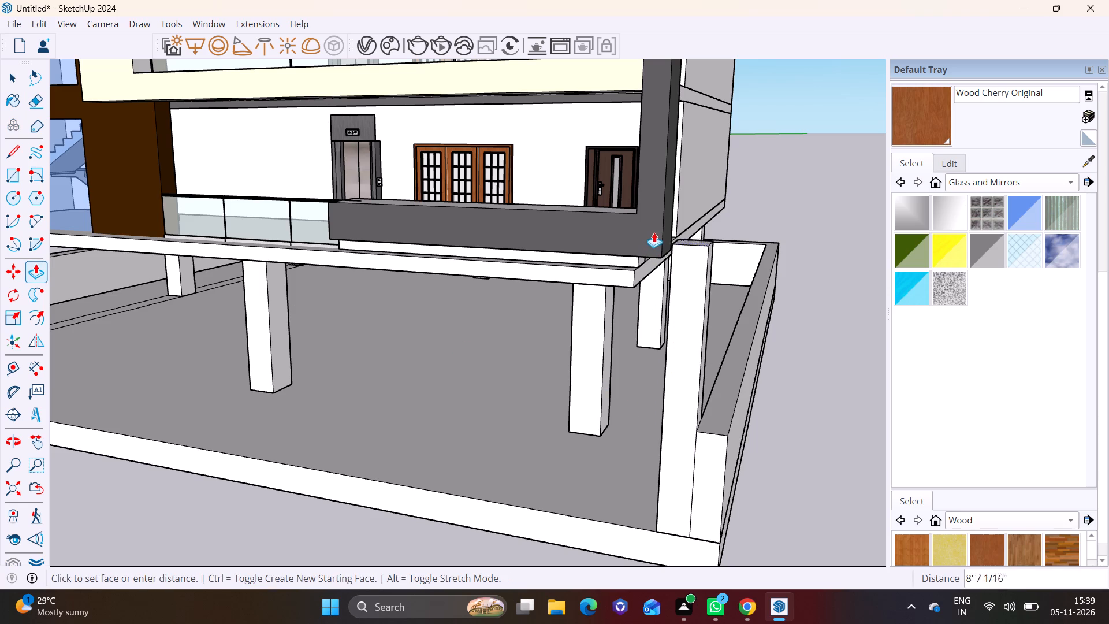
click(657, 222)
Search 3D Warehouse for "gate".
middle_drag(701, 285, 843, 204)
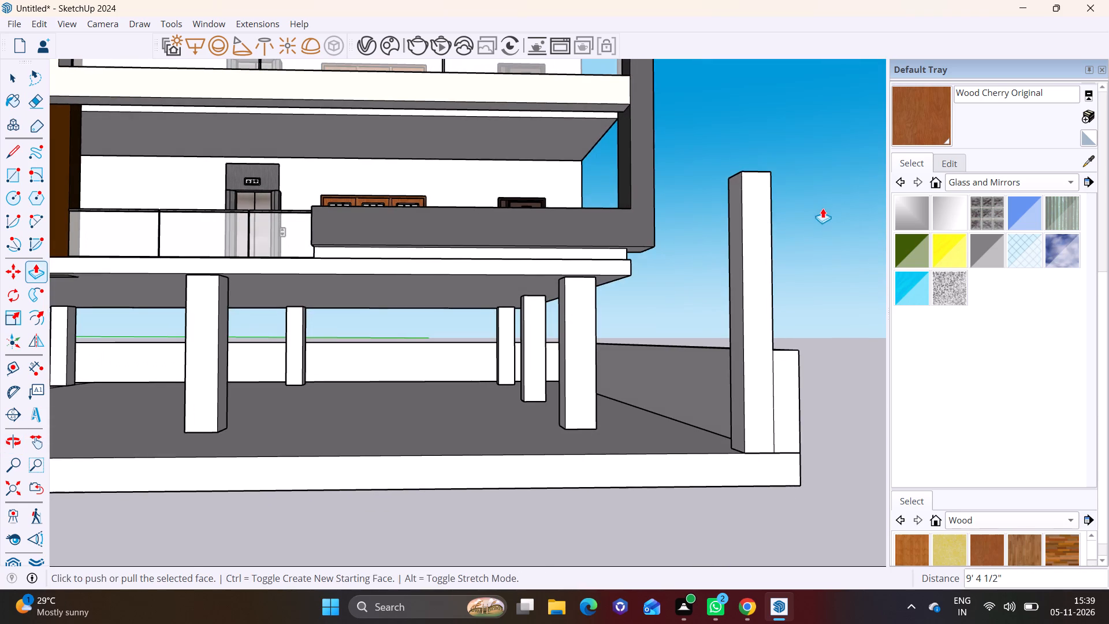
scroll(808, 225, down, 2)
middle_drag(749, 240, 704, 241)
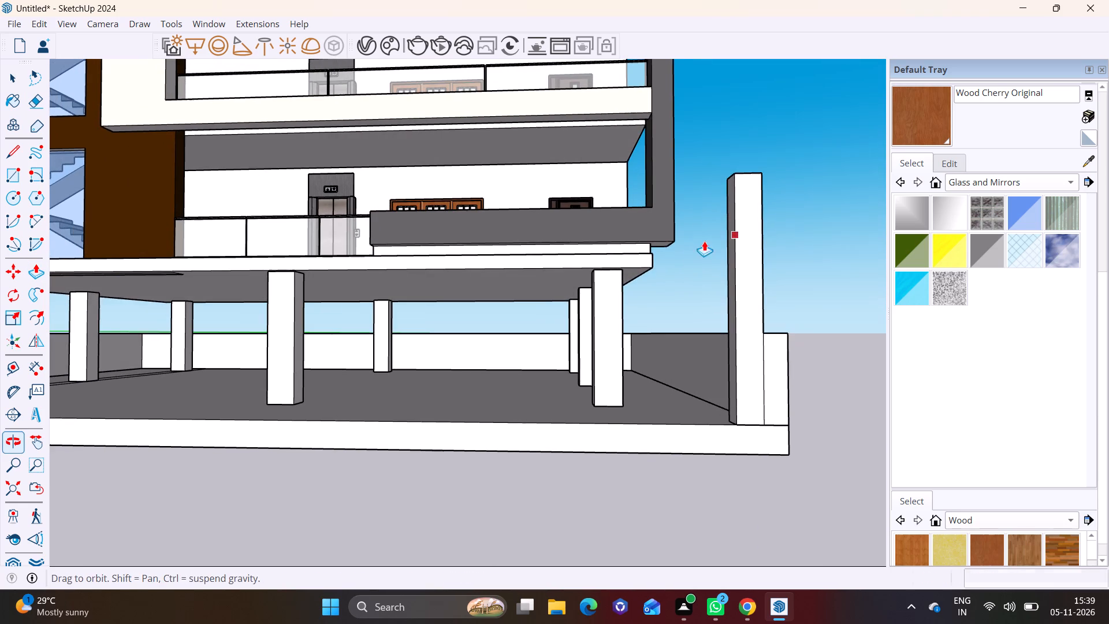
click(211, 23)
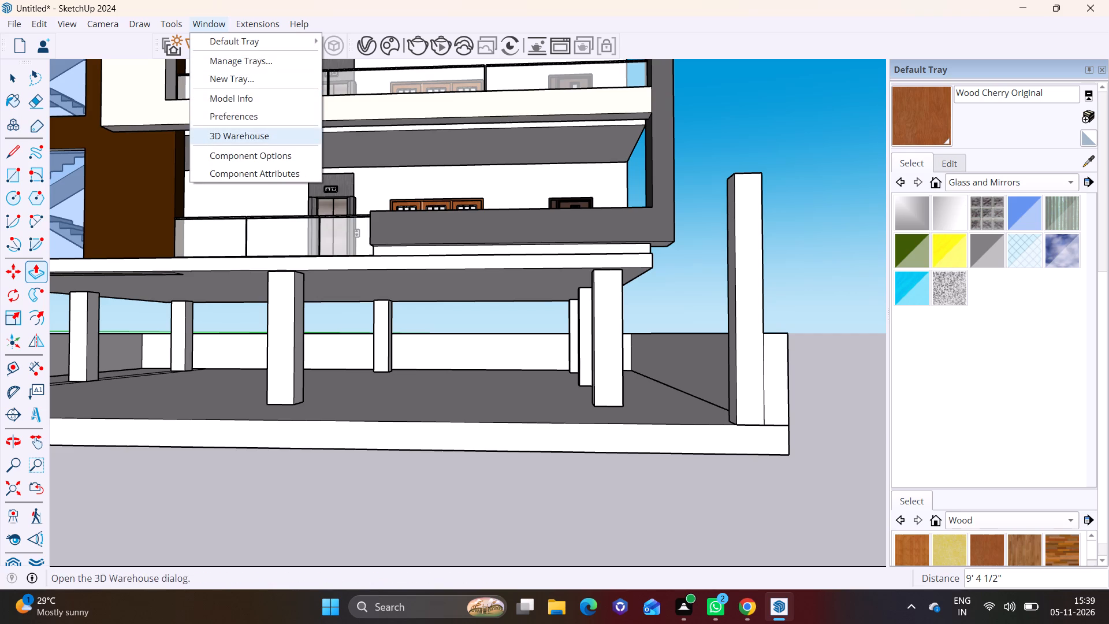
click(228, 138)
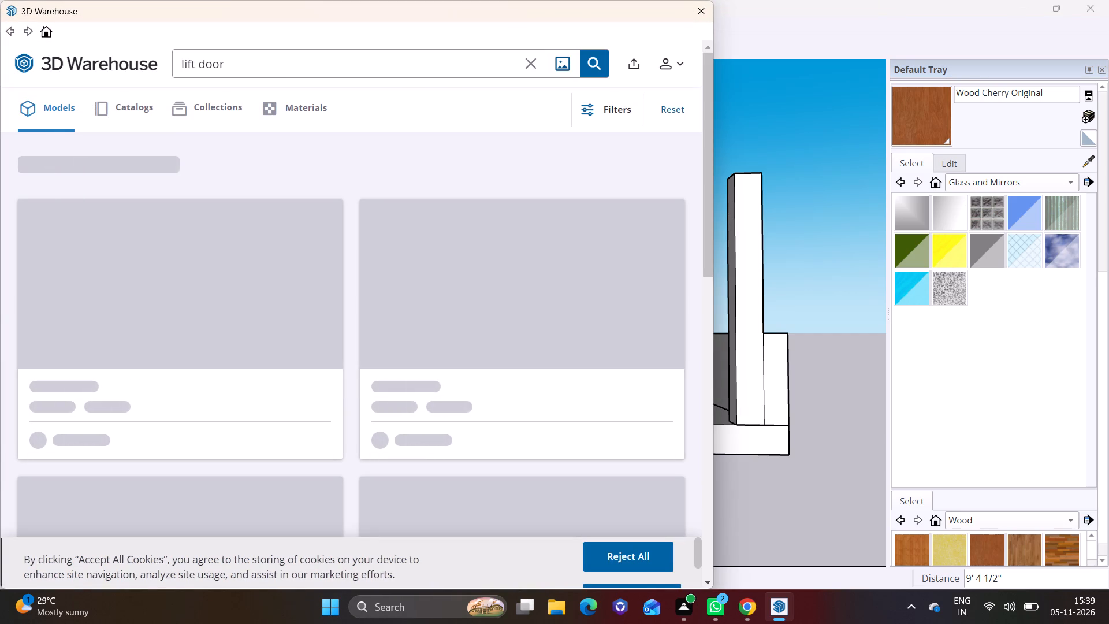
click(528, 65)
click(431, 62)
key(g)
text(ate)
key(Return)
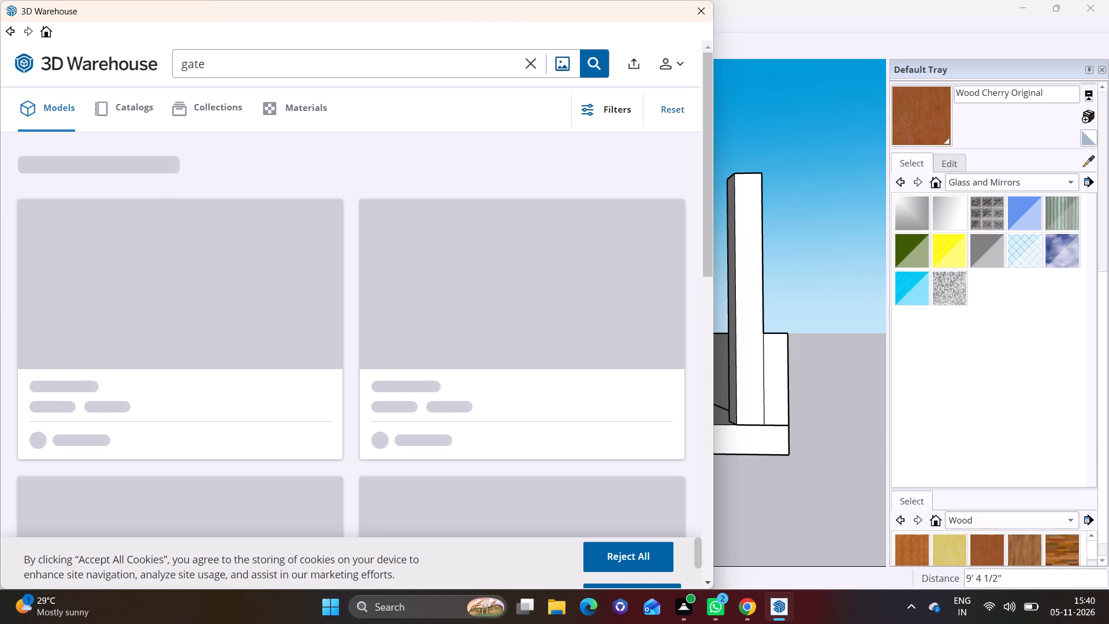
Load the black slatted double "Gate" model (420 KB) from the results and place it in front of the ground slab.
double_click(705, 580)
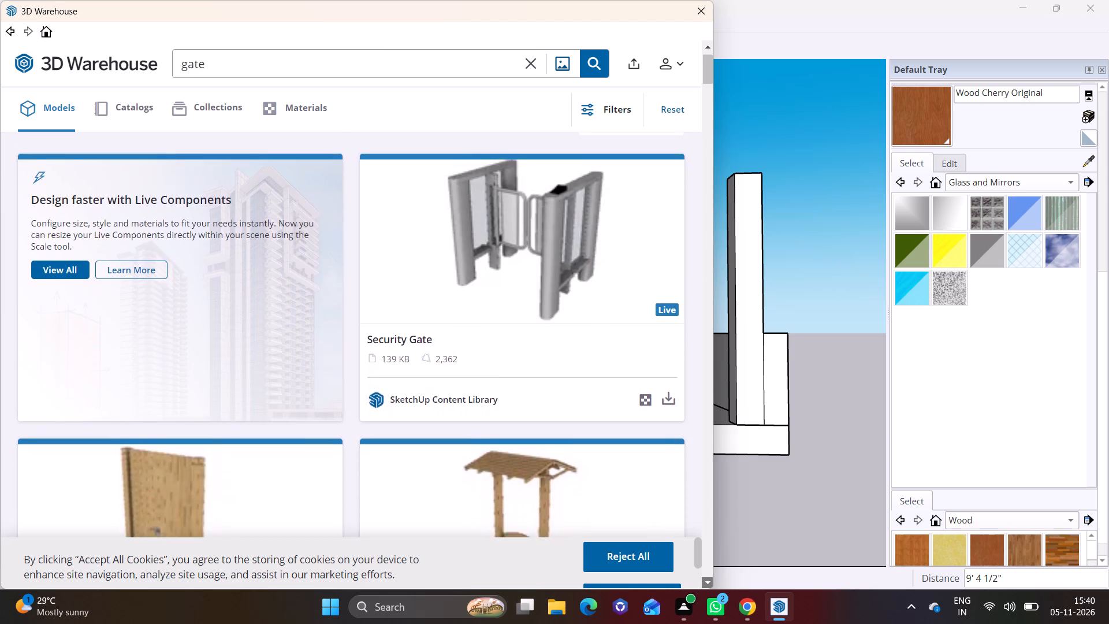
click(705, 580)
click(705, 580)
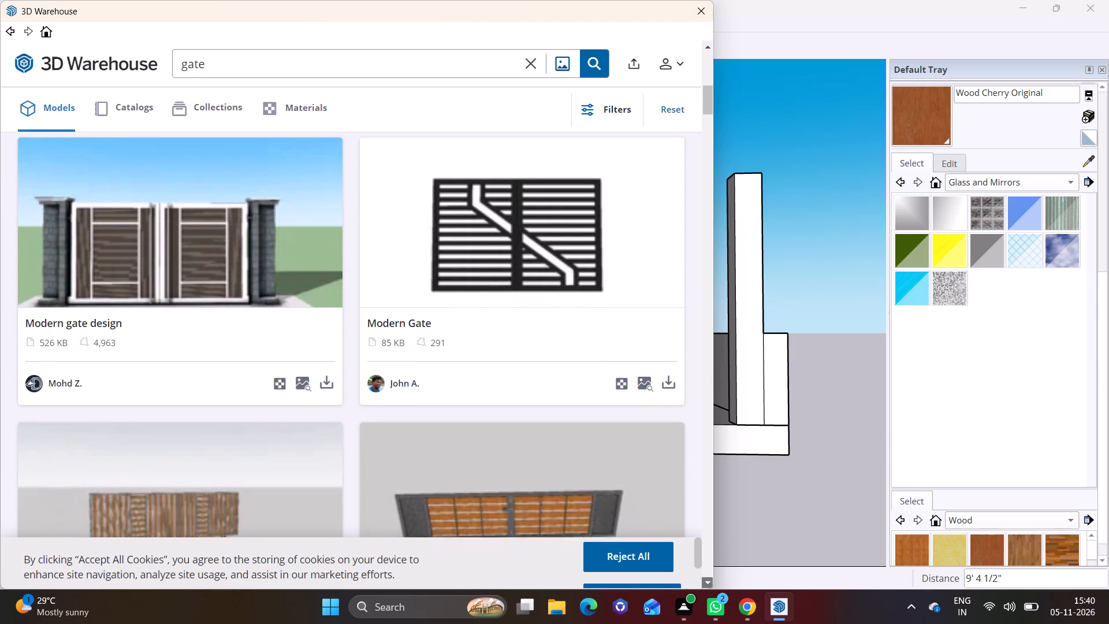
click(705, 580)
click(705, 580)
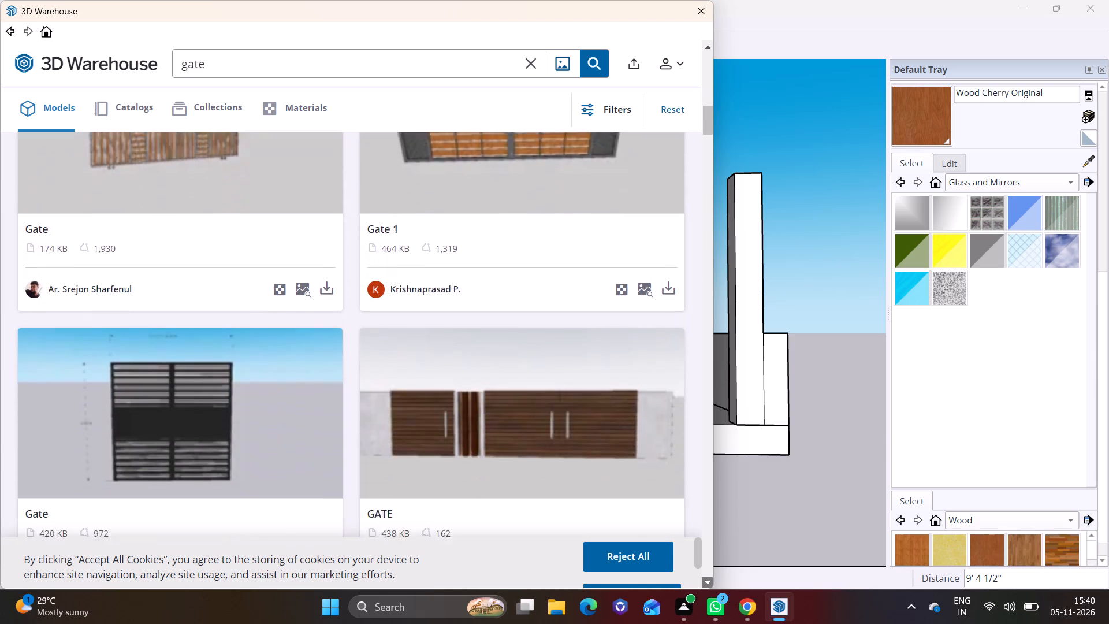
click(323, 430)
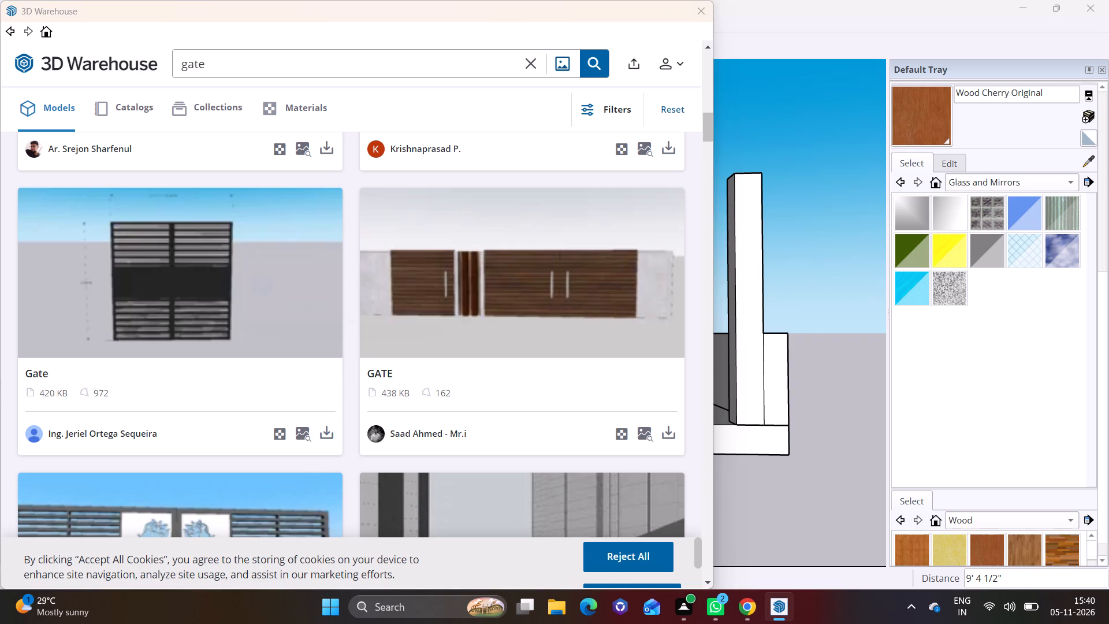
click(302, 315)
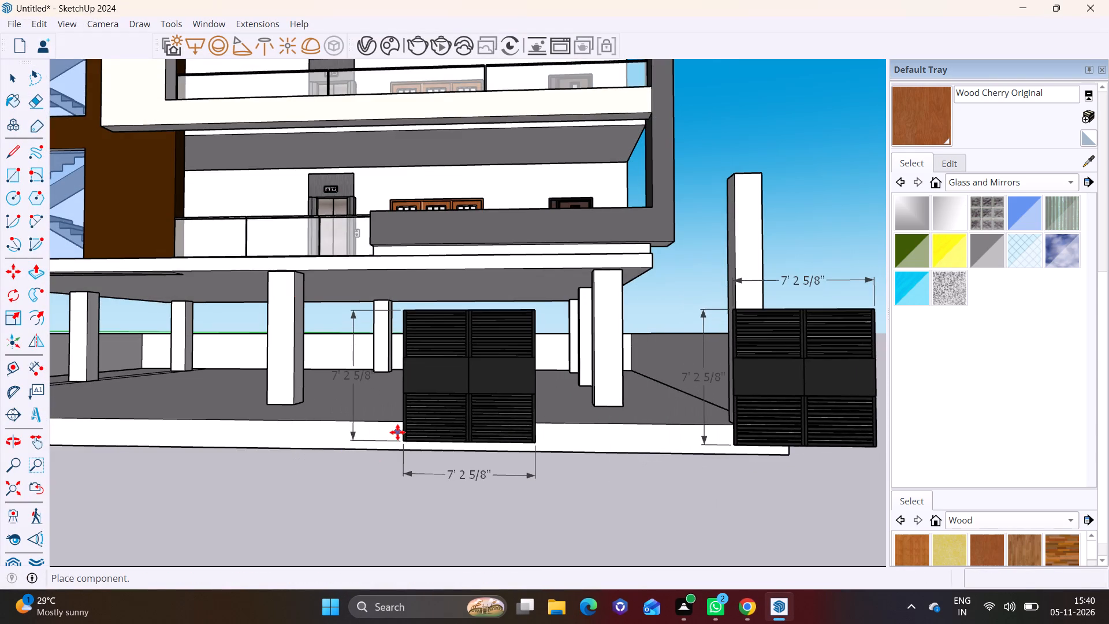
click(397, 432)
click(519, 367)
click(515, 378)
key(space)
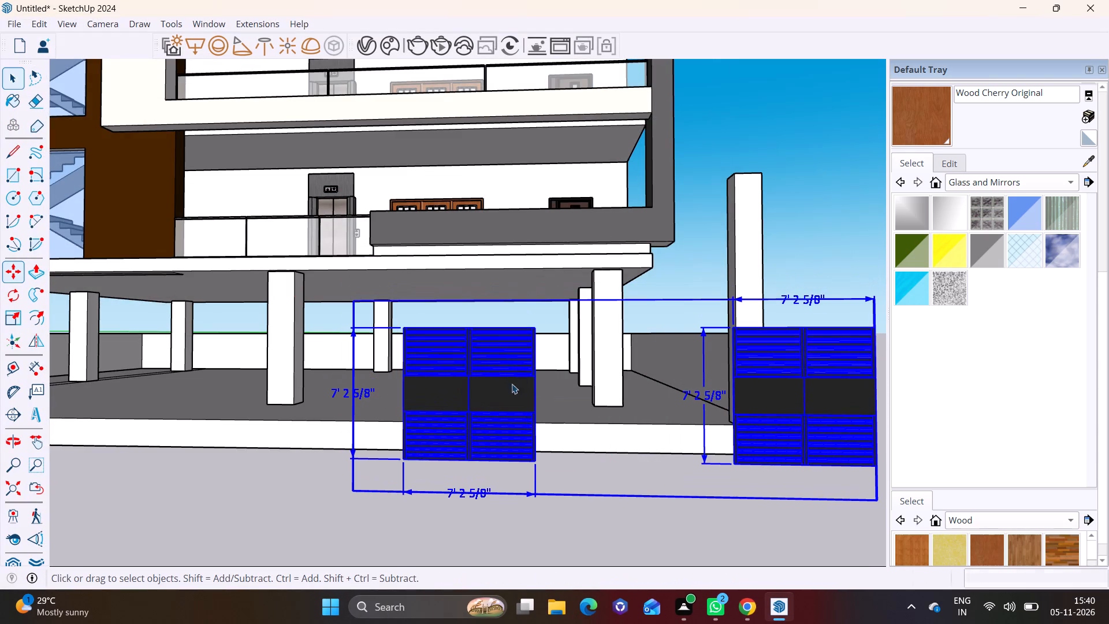
Open the gate component for editing and delete the gate farther from the tall post.
triple_click(467, 395)
drag(353, 298, 508, 414)
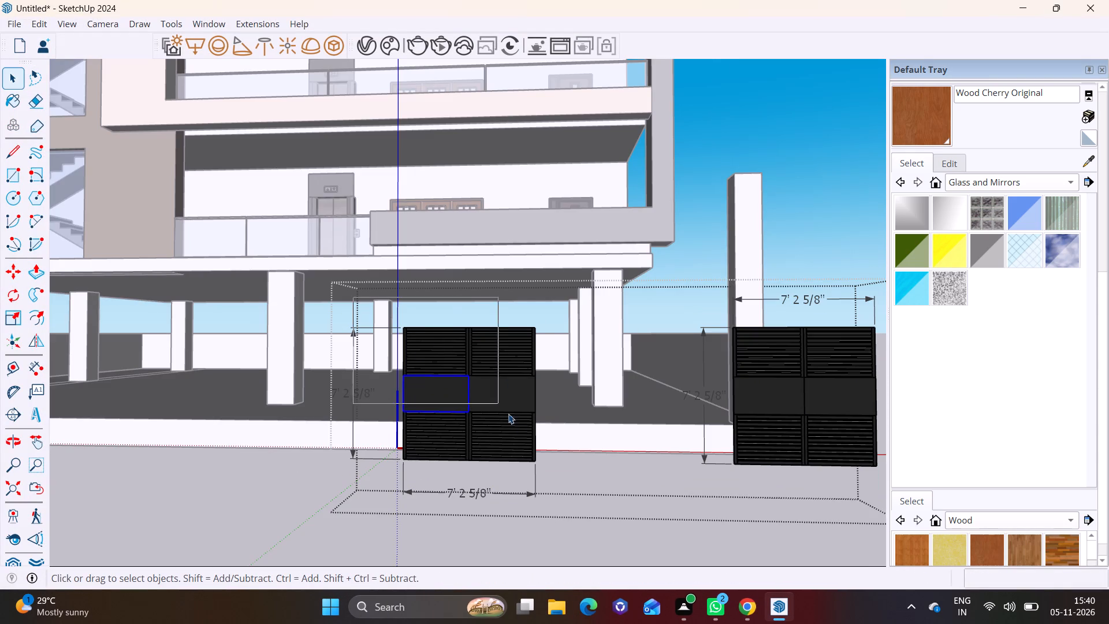
drag(508, 414, 546, 496)
key(Delete)
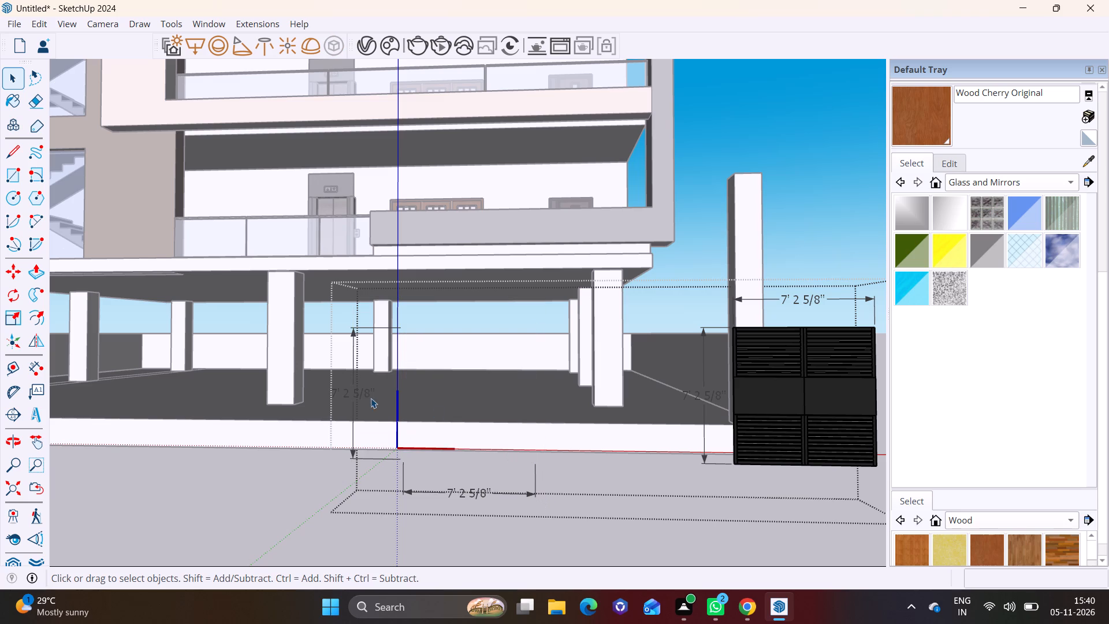
Delete the four dimension annotations inside the gate component and close it.
click(370, 398)
key(Delete)
click(468, 489)
key(Delete)
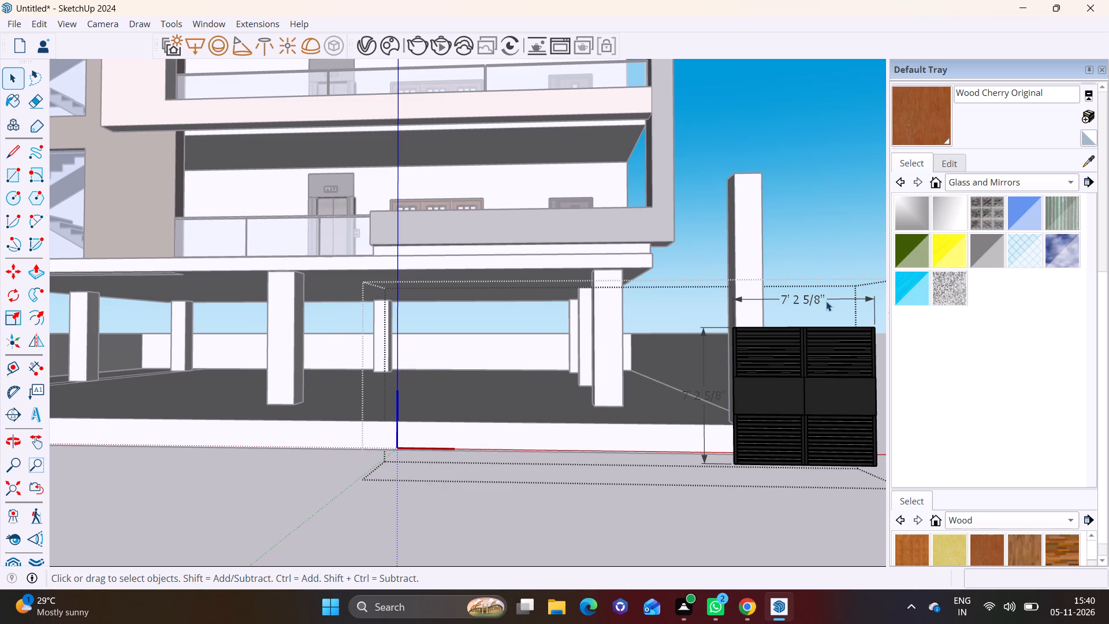
click(825, 301)
key(Delete)
scroll(840, 400, down, 2)
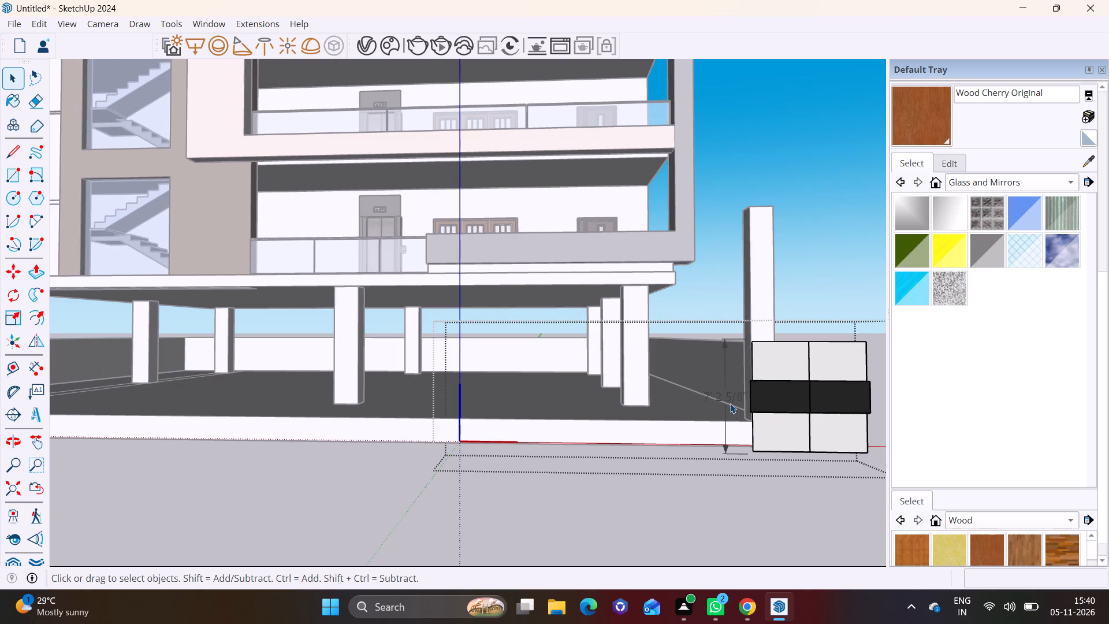
click(730, 403)
key(Delete)
click(712, 502)
Move the remaining gate to the slab's front edge and closer to the inner side of the tall post.
click(801, 403)
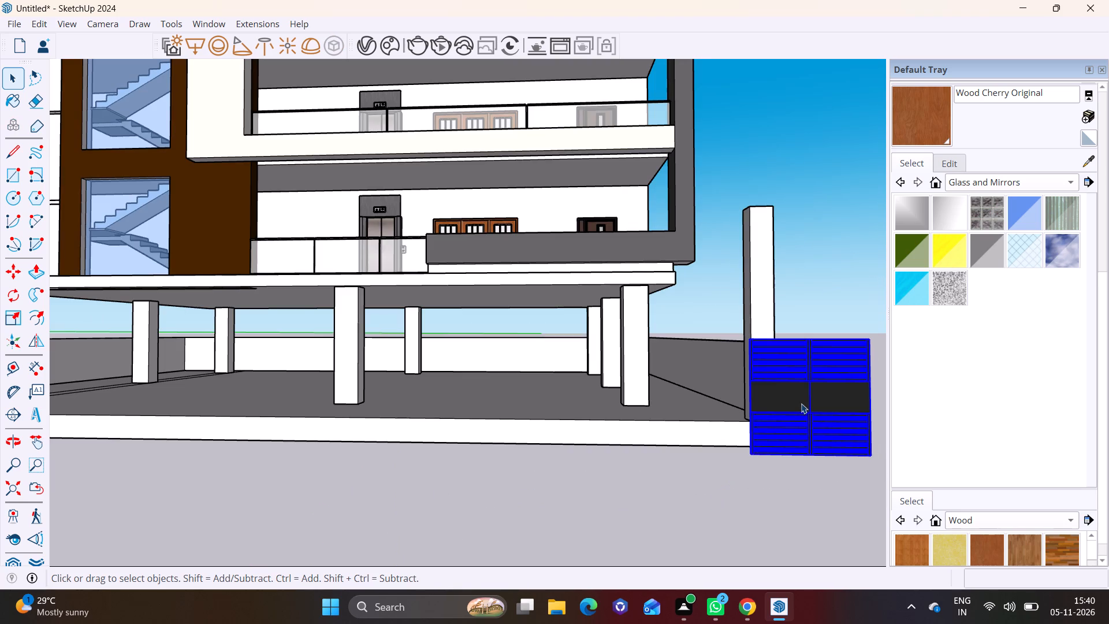
key(m)
click(872, 450)
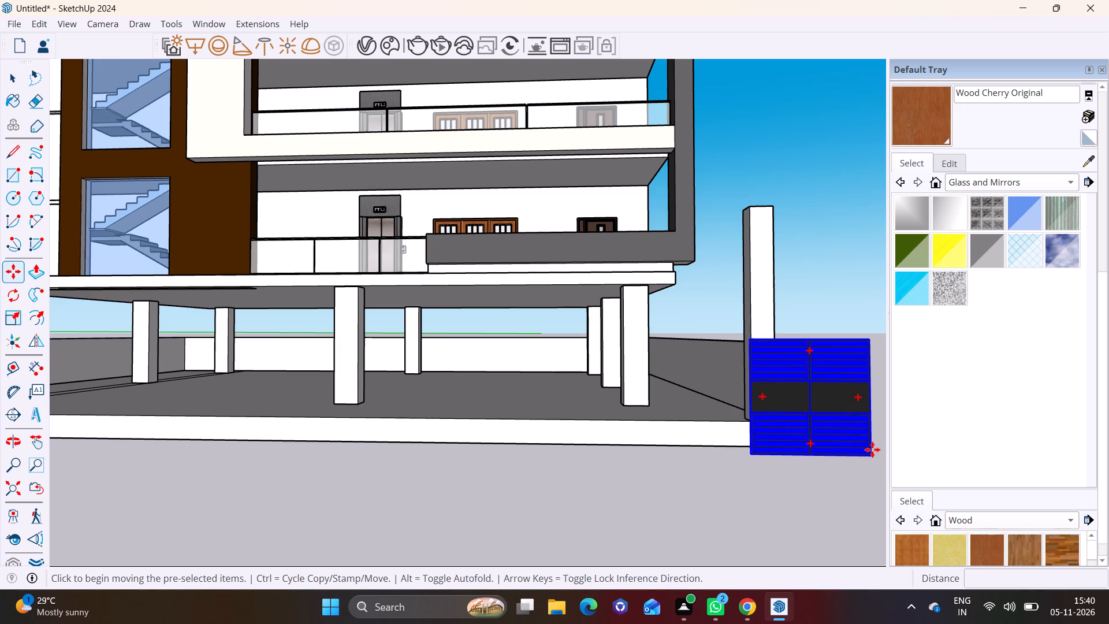
scroll(746, 407, up, 8)
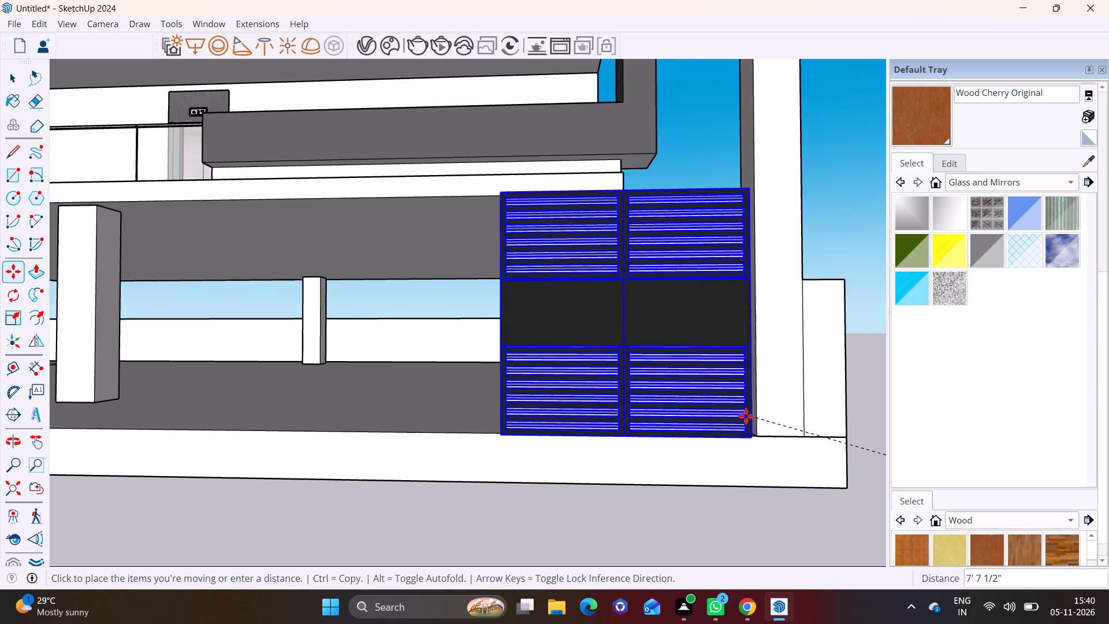
click(747, 408)
middle_drag(770, 424, 568, 438)
scroll(611, 436, up, 1)
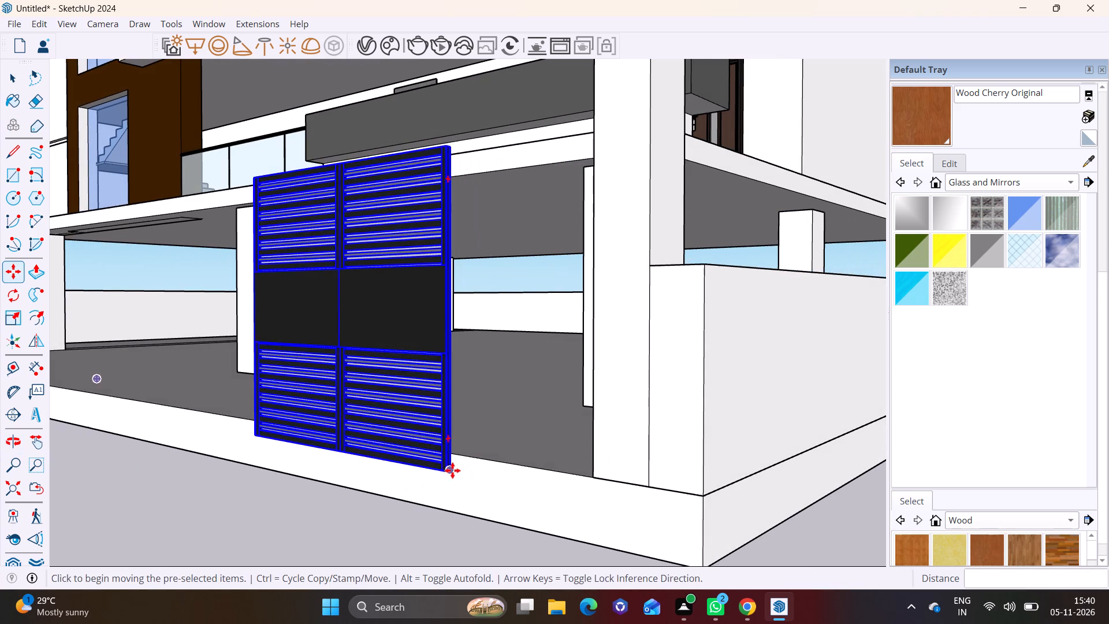
click(452, 470)
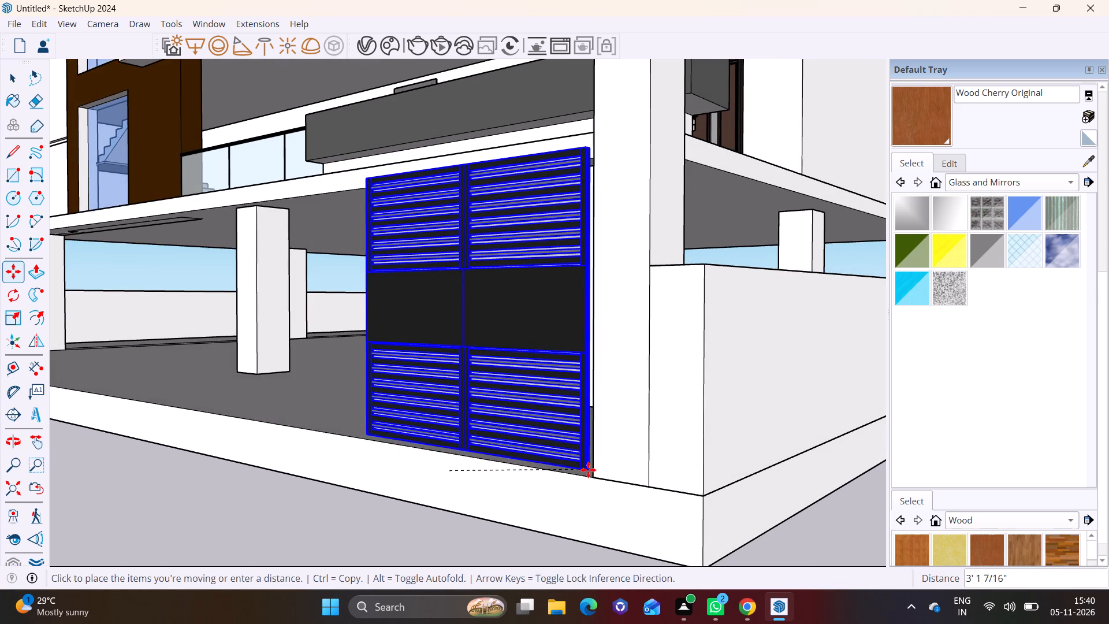
click(588, 470)
Move the gate about 2' 6 1/8" so its lower corner sits on the slab near the tall post's base.
scroll(587, 469, down, 8)
middle_drag(596, 481, 446, 479)
middle_drag(356, 464, 823, 409)
click(712, 424)
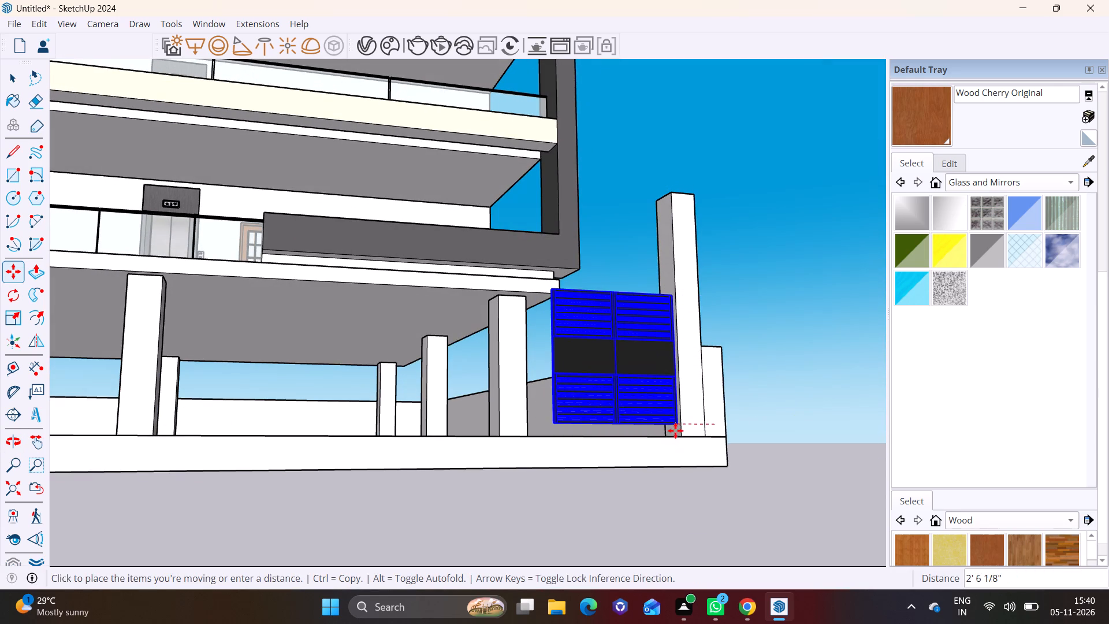
click(673, 436)
Shift the gate about 5 1/4" sideways so its edge meets the tall post.
scroll(684, 357, up, 2)
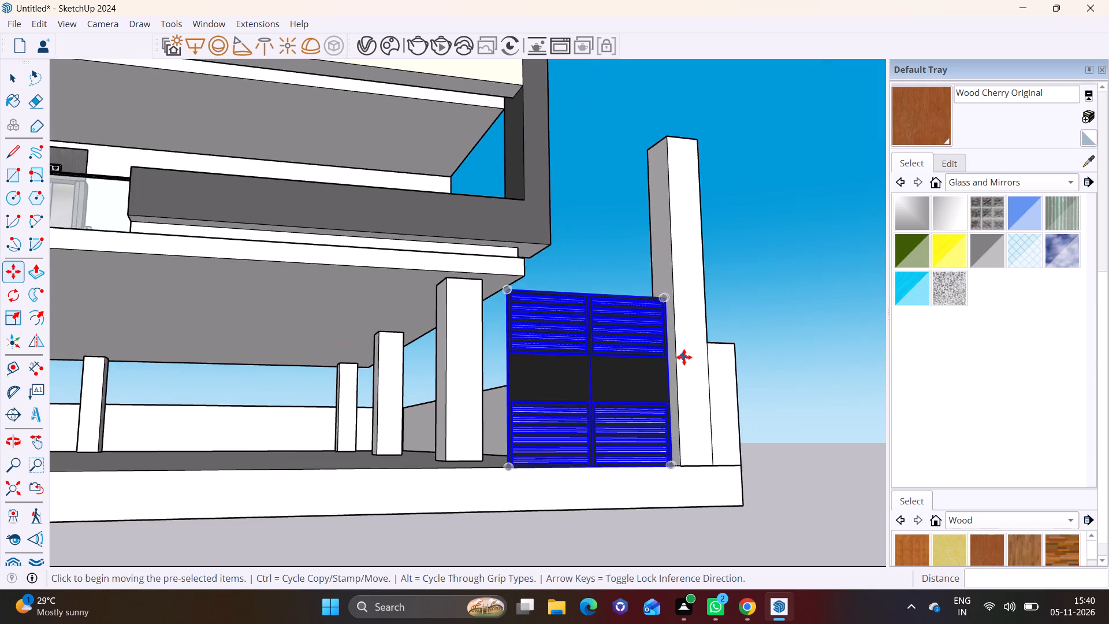
scroll(684, 357, up, 2)
middle_drag(684, 357, 565, 432)
middle_drag(544, 425, 505, 331)
scroll(560, 403, up, 1)
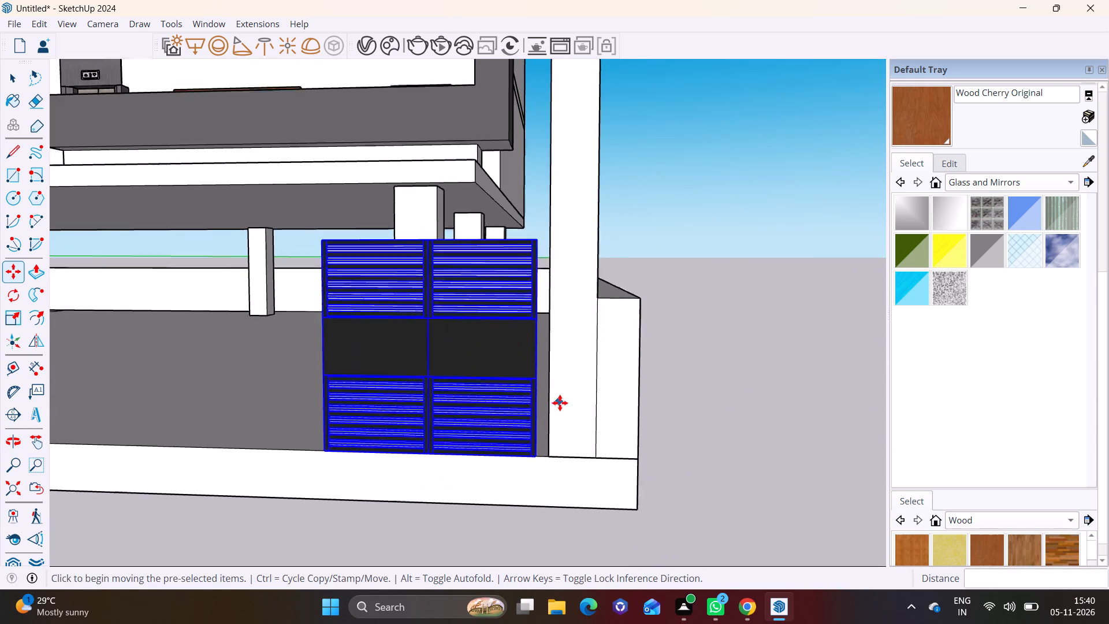
scroll(560, 403, up, 6)
click(519, 489)
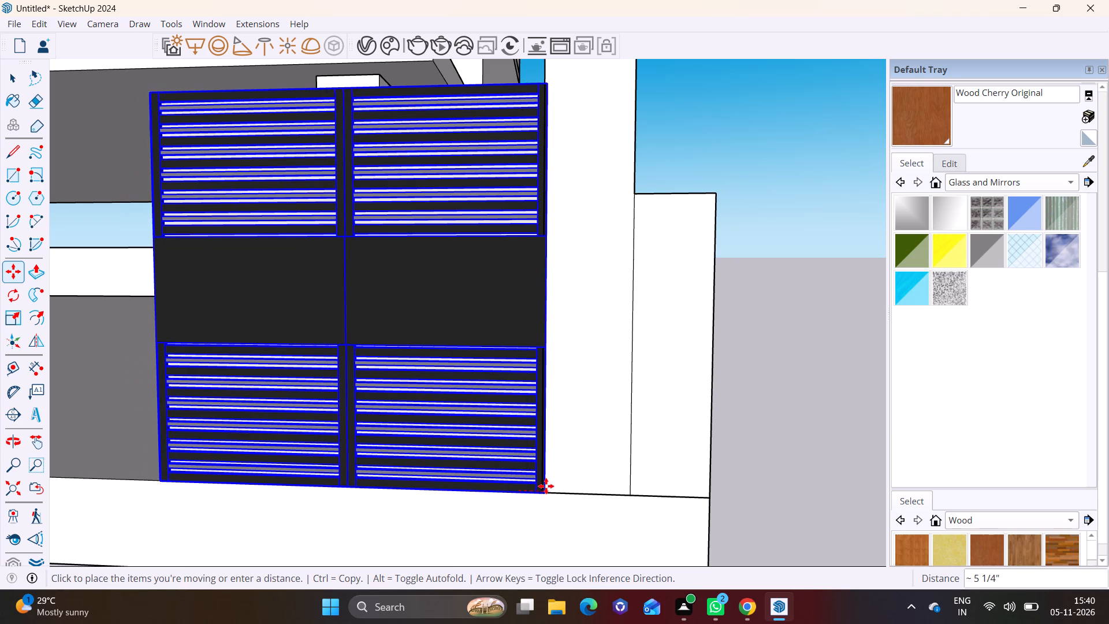
click(546, 486)
key(space)
scroll(416, 469, down, 10)
shift+middle_drag(451, 435, 596, 426)
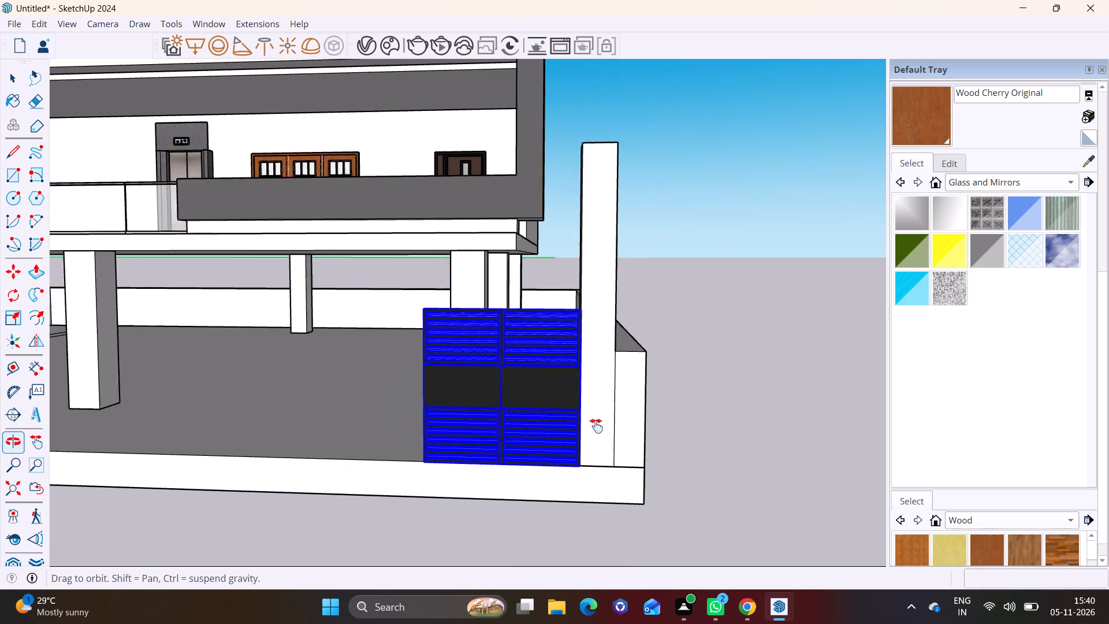
Scale the gate lengthwise to about 3.6 times along the slab's front edge, keeping its end at the tall post fixed.
shift+middle_drag(596, 426, 685, 426)
click(12, 314)
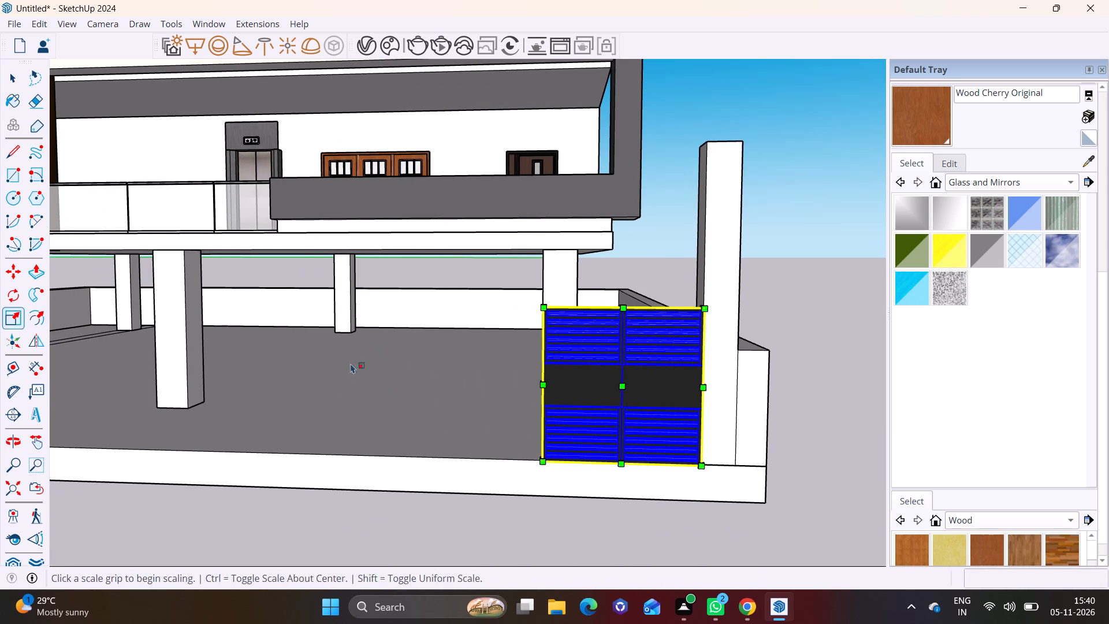
middle_drag(374, 366, 569, 366)
shift+middle_drag(589, 366, 425, 384)
middle_drag(473, 386, 520, 399)
scroll(706, 408, up, 3)
click(653, 395)
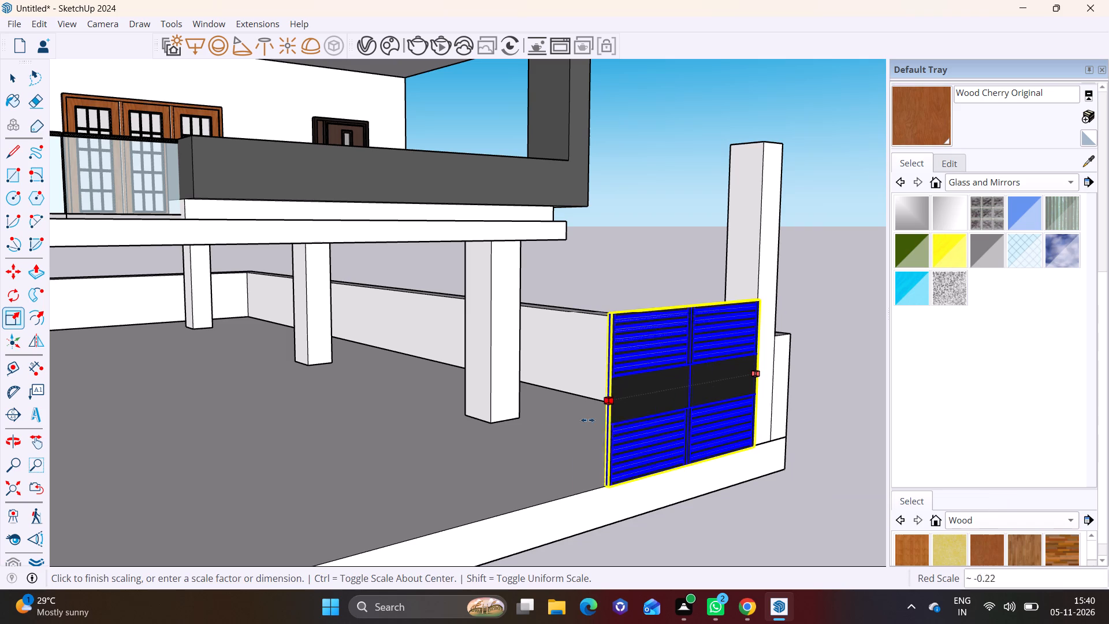
scroll(453, 449, down, 6)
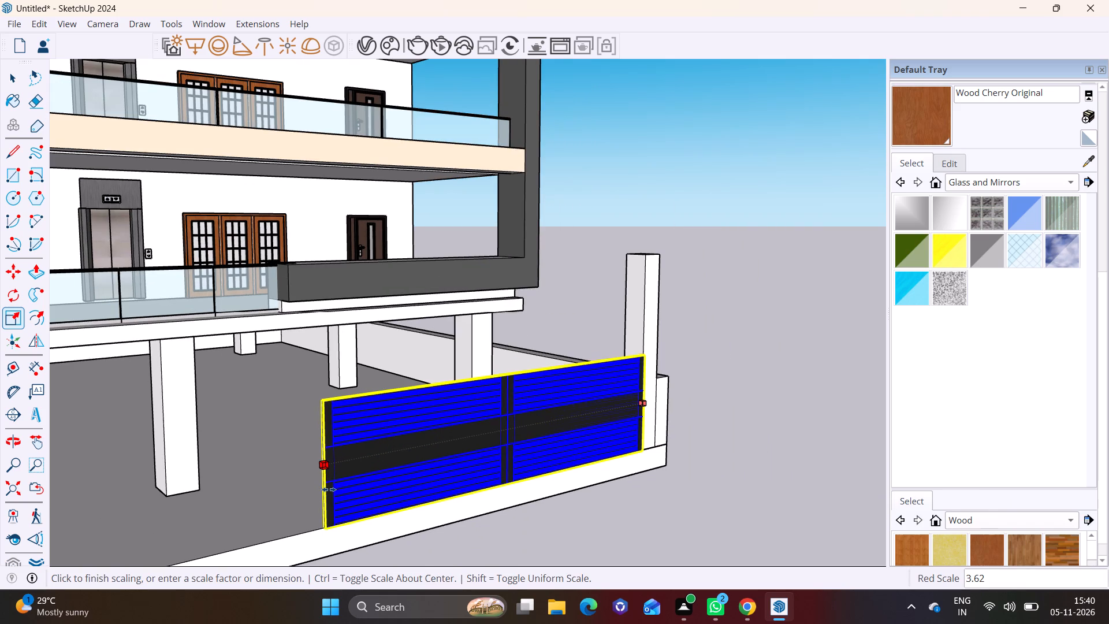
click(319, 489)
key(space)
click(562, 511)
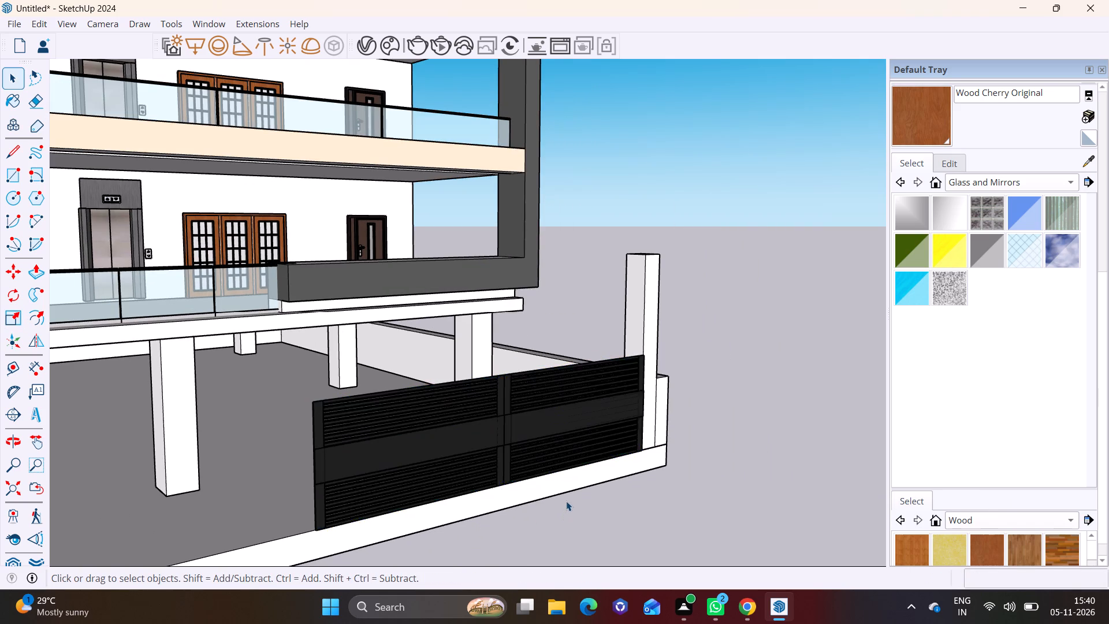
Examine the widened gate against the building's full front elevation from several angles.
scroll(566, 501, down, 6)
middle_click(446, 473)
scroll(443, 471, down, 1)
middle_drag(519, 456, 241, 404)
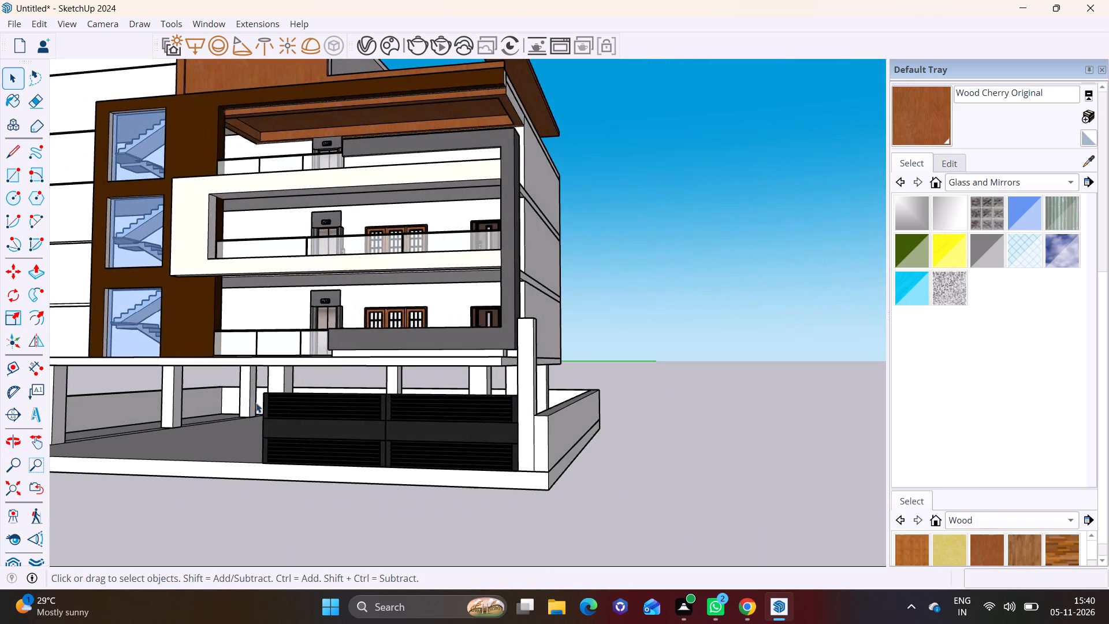
scroll(294, 413, down, 2)
shift+middle_drag(373, 445, 522, 475)
middle_drag(510, 474, 580, 474)
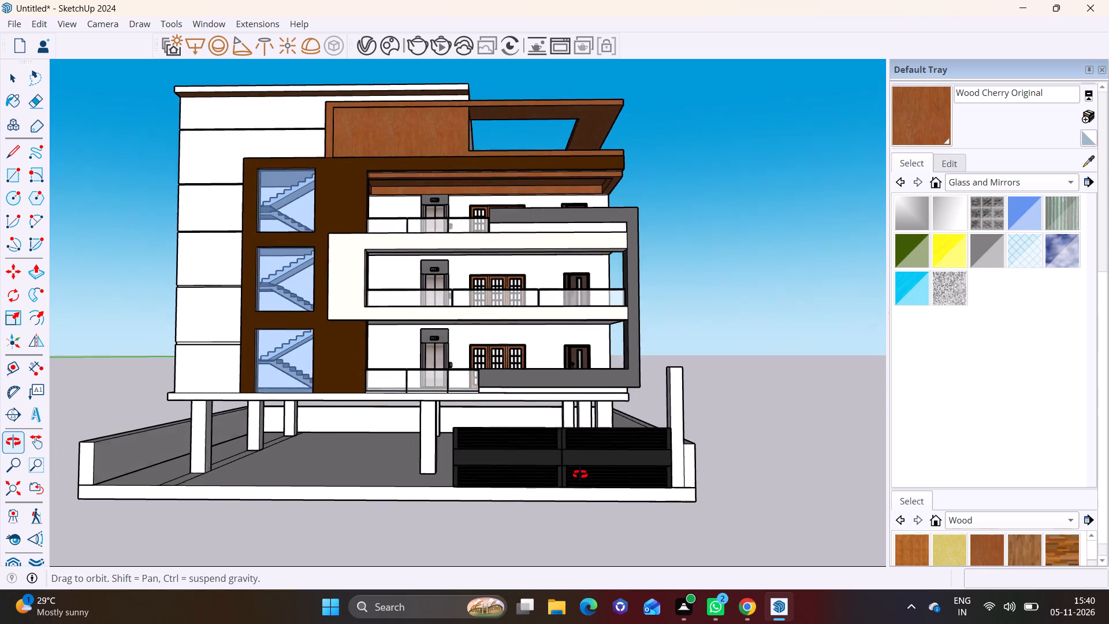
middle_drag(580, 474, 587, 472)
shift+middle_drag(344, 417, 445, 415)
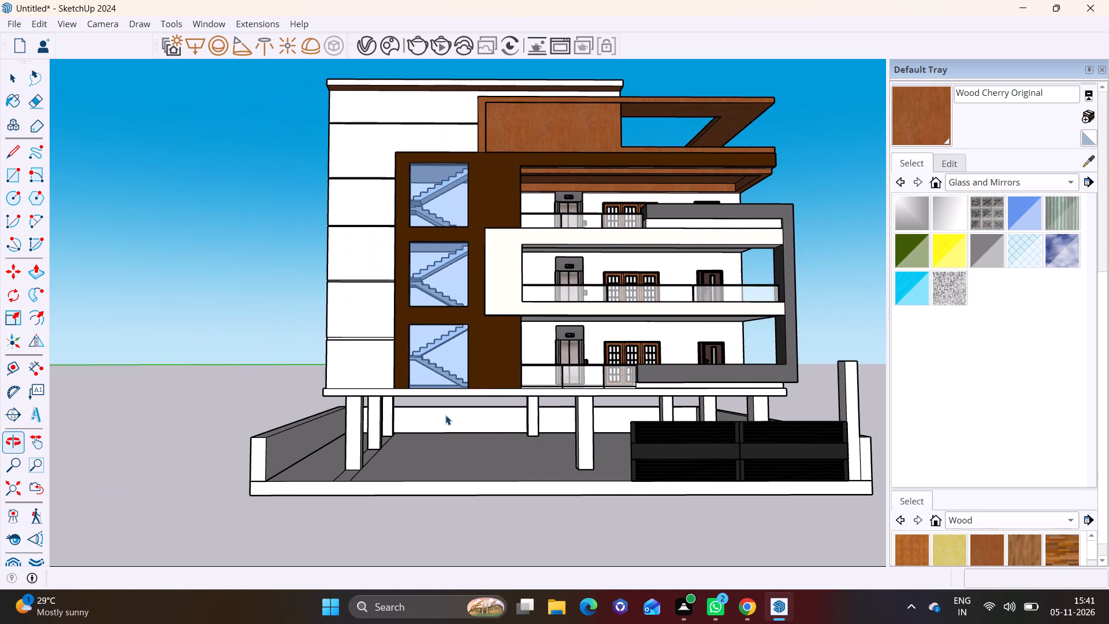
Draw a rectangle about 3' by 2' 3" on the slab's front corner, against the boundary wall opposite the gate.
middle_drag(294, 412, 346, 392)
scroll(326, 449, up, 6)
shift+middle_drag(314, 452, 287, 443)
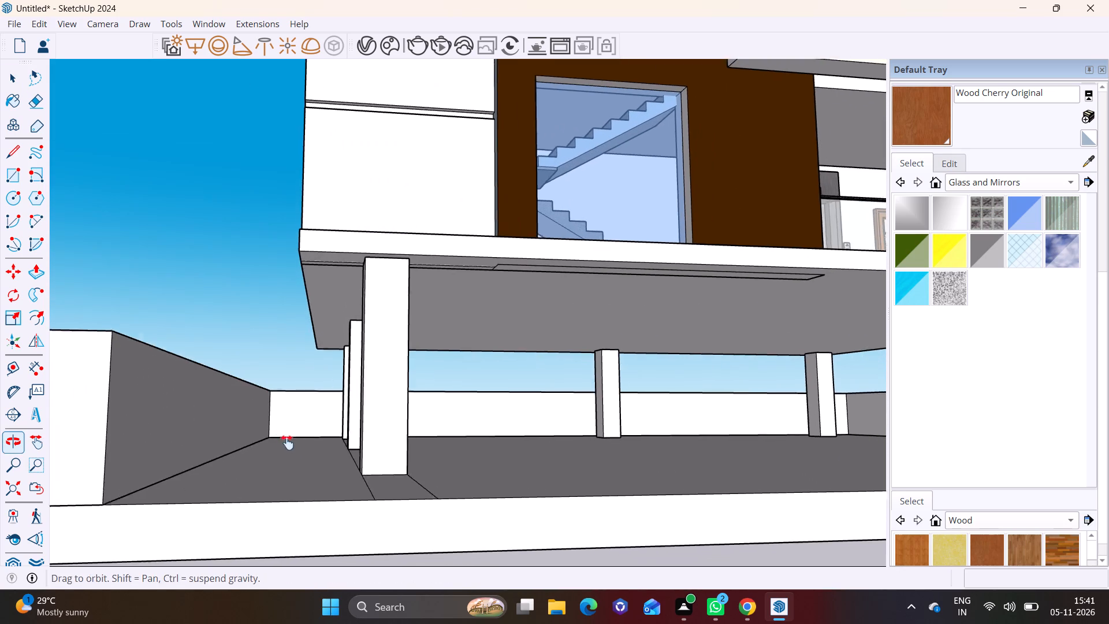
shift+middle_drag(287, 443, 286, 432)
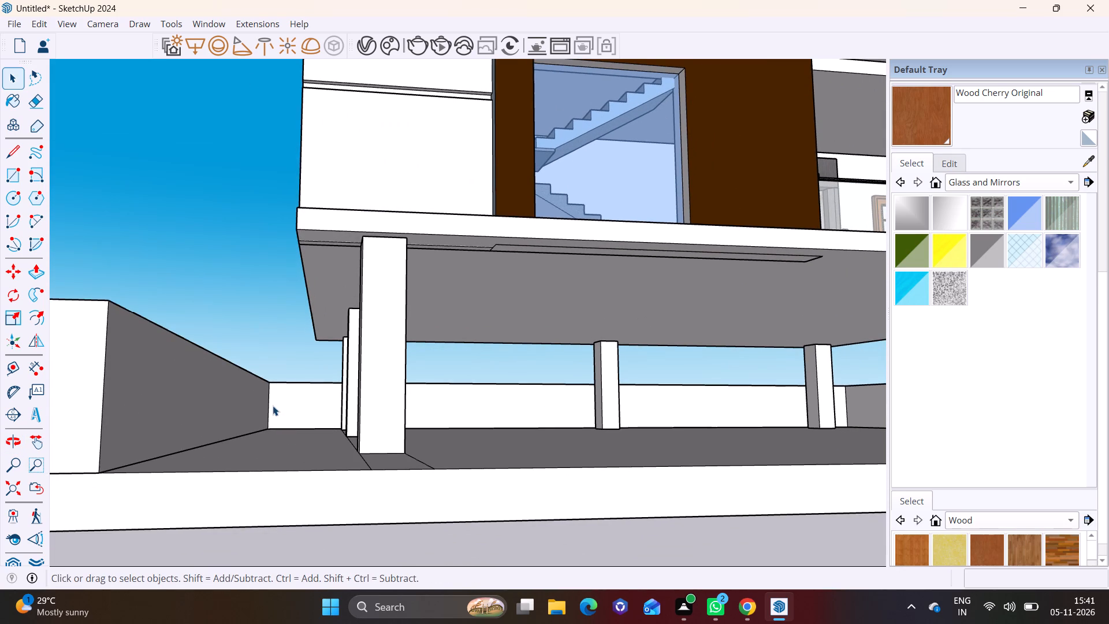
scroll(273, 407, down, 1)
middle_drag(312, 429, 307, 444)
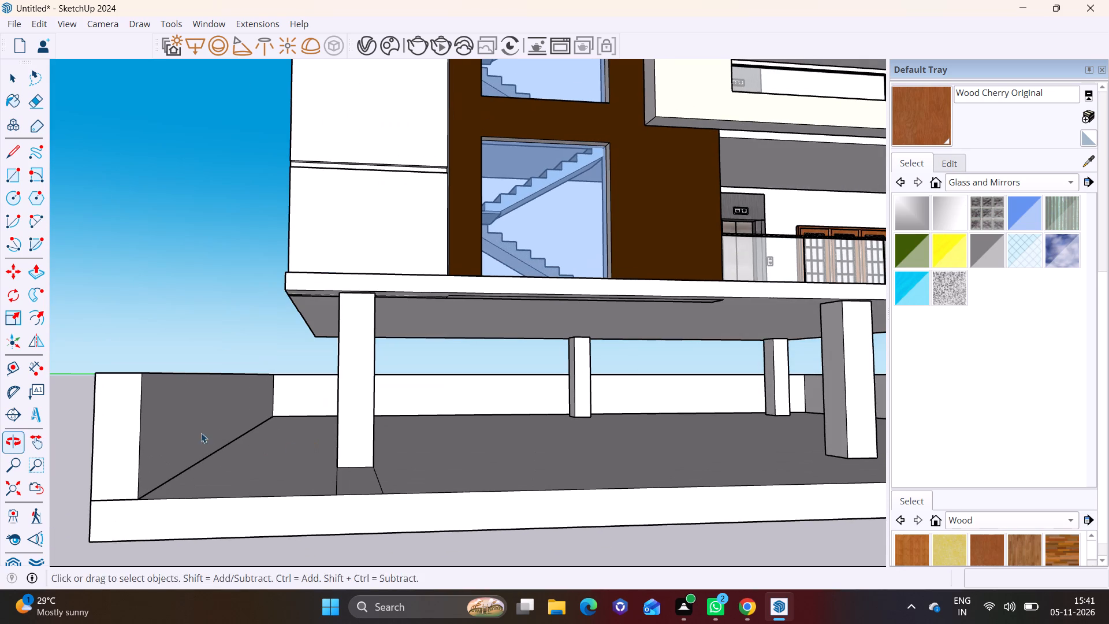
click(20, 177)
middle_drag(181, 366, 187, 496)
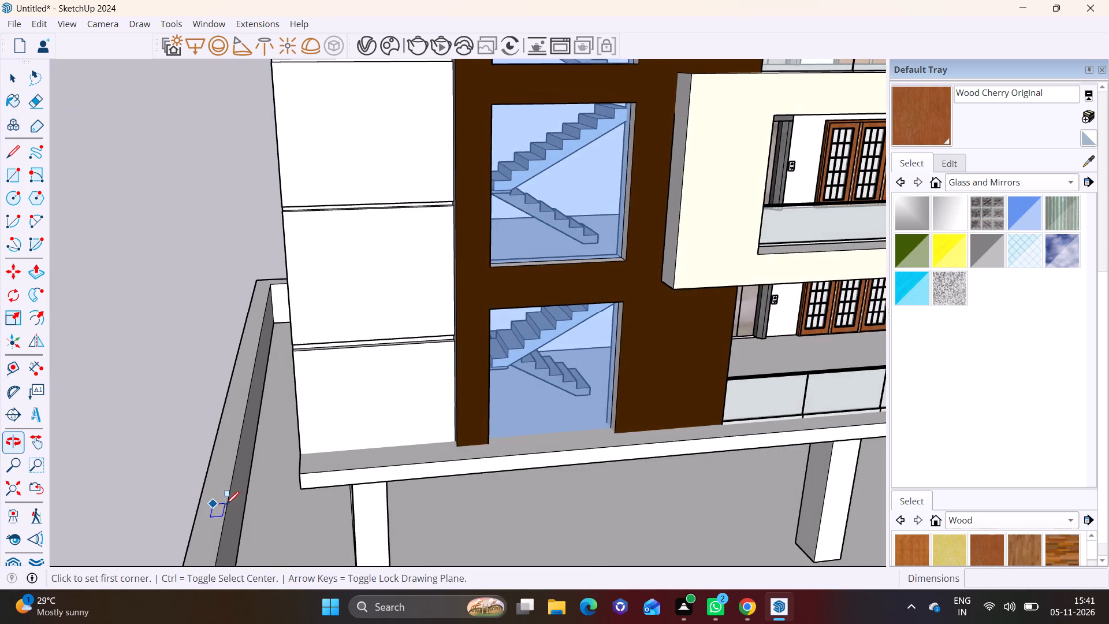
shift+middle_drag(232, 497, 237, 371)
scroll(258, 533, up, 2)
shift+middle_drag(258, 514, 227, 326)
scroll(212, 362, up, 3)
middle_drag(213, 379, 159, 434)
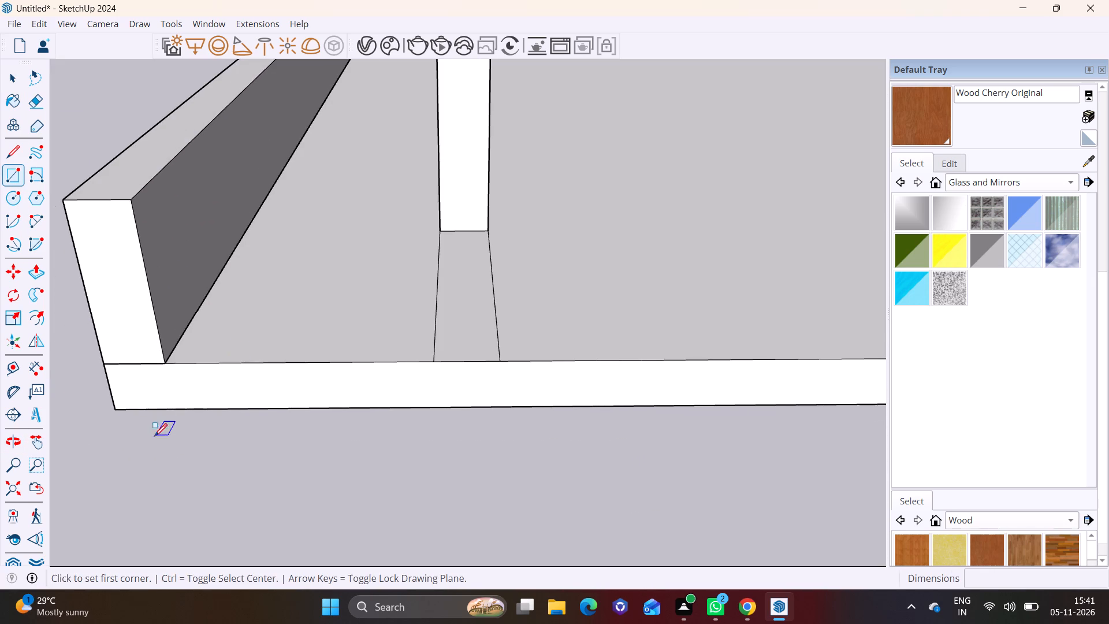
click(170, 362)
key(Escape)
key(Escape)
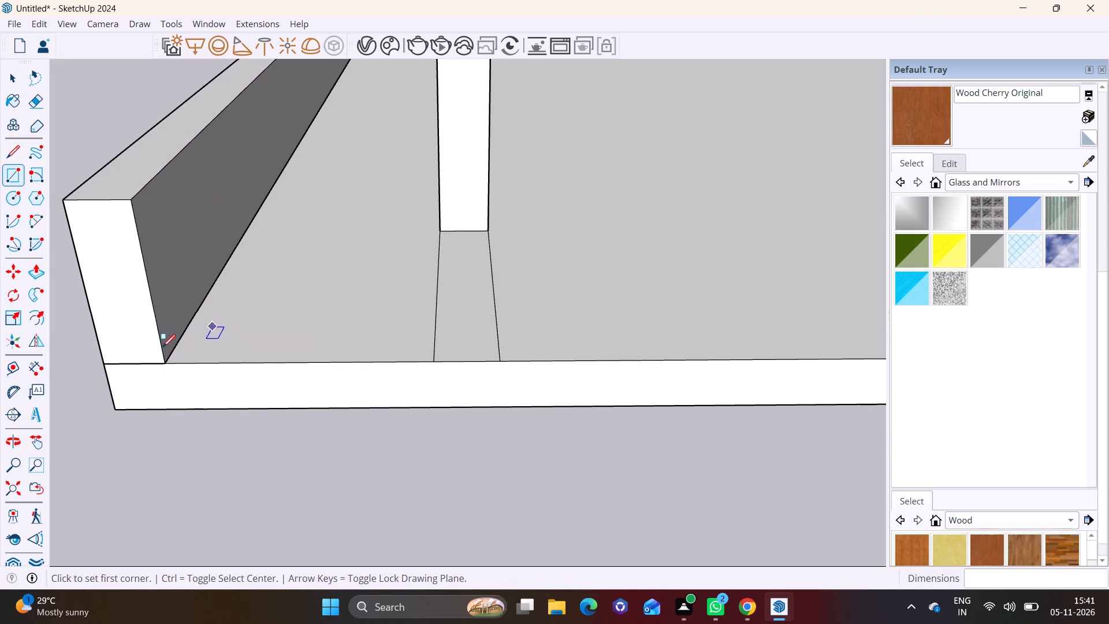
click(166, 360)
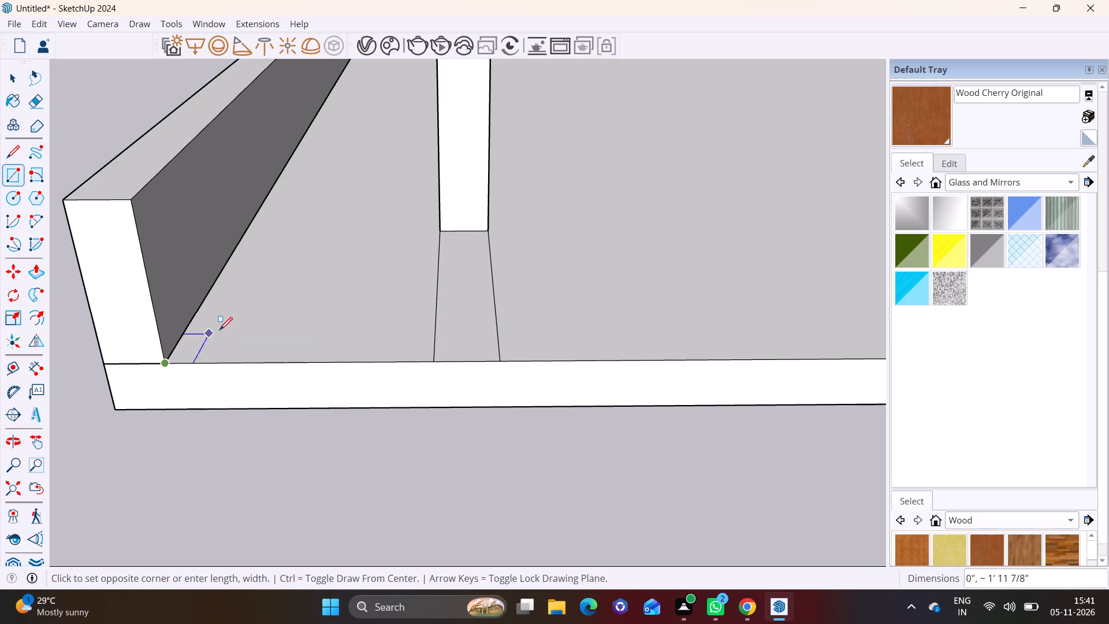
click(283, 328)
key(space)
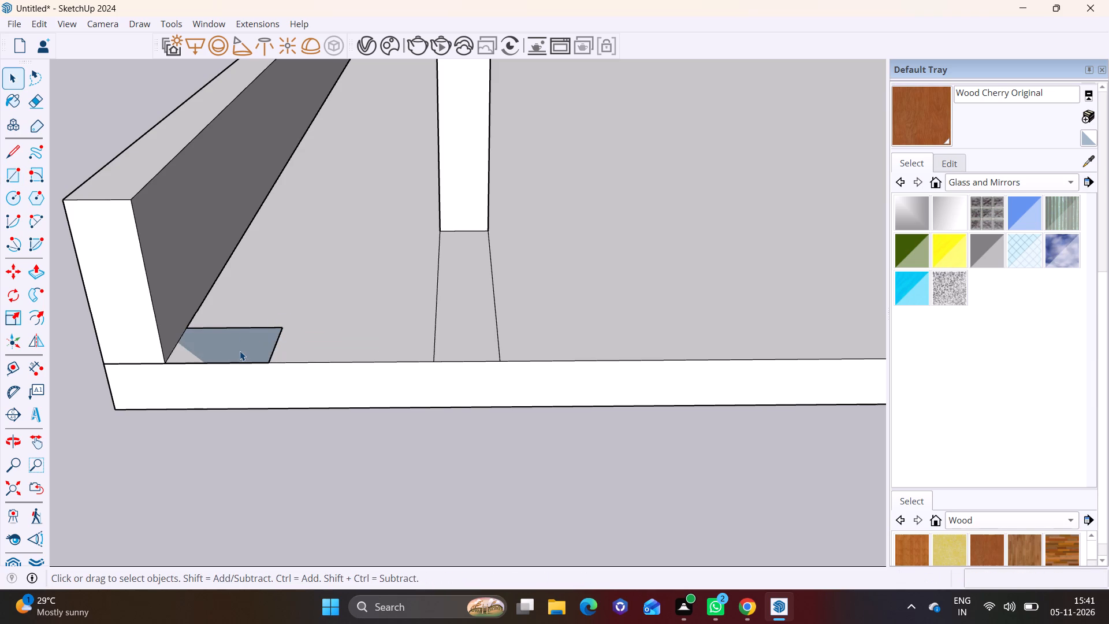
Group the new corner rectangle with its edges.
triple_click(240, 351)
click(240, 351)
double_click(240, 348)
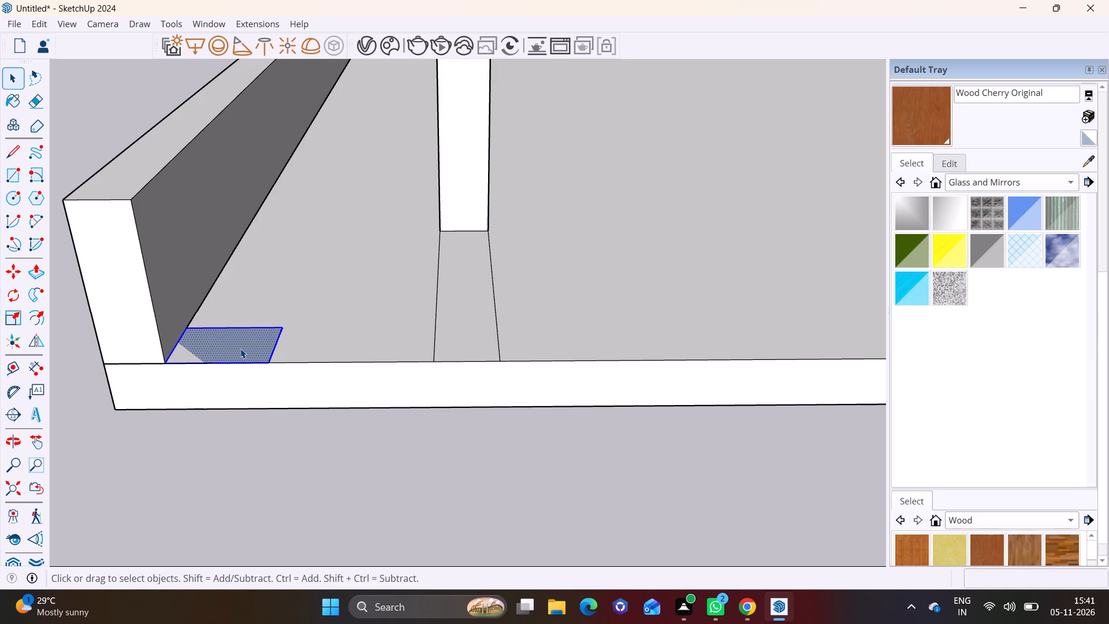
right_click(240, 348)
click(278, 200)
Inside the group, pull the rectangle up into a post that rises above the adjoining boundary wall.
double_click(222, 356)
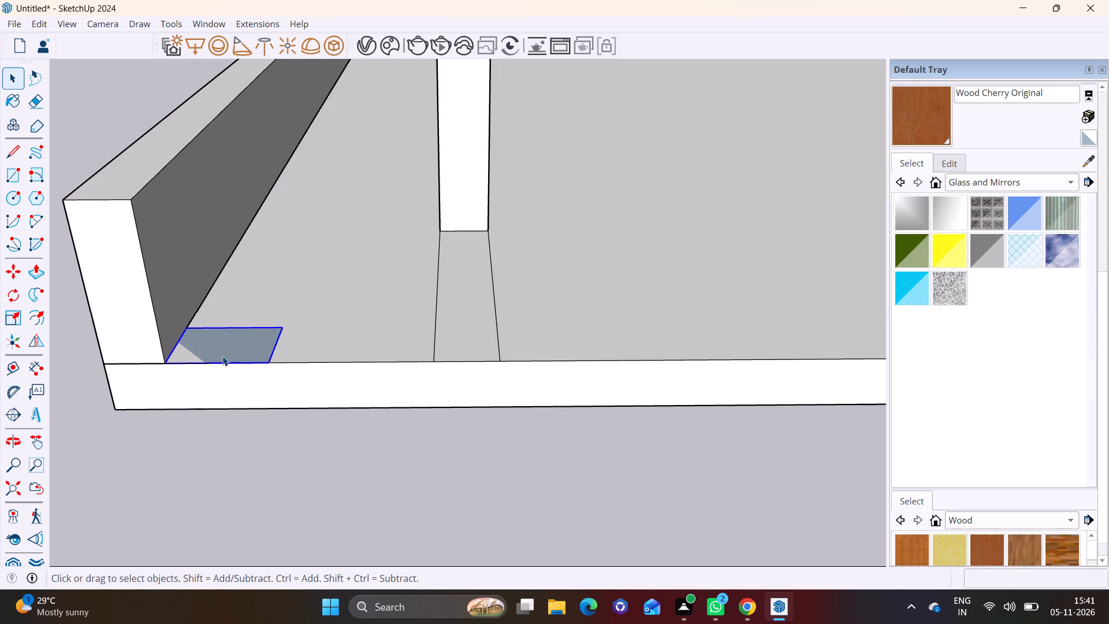
click(223, 350)
click(32, 272)
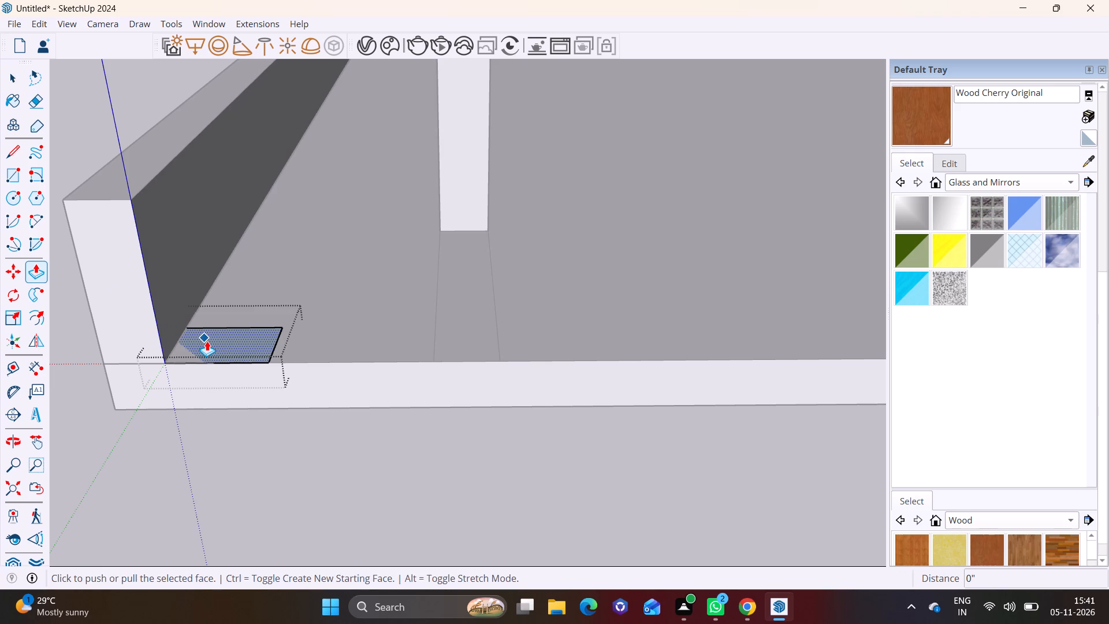
click(207, 341)
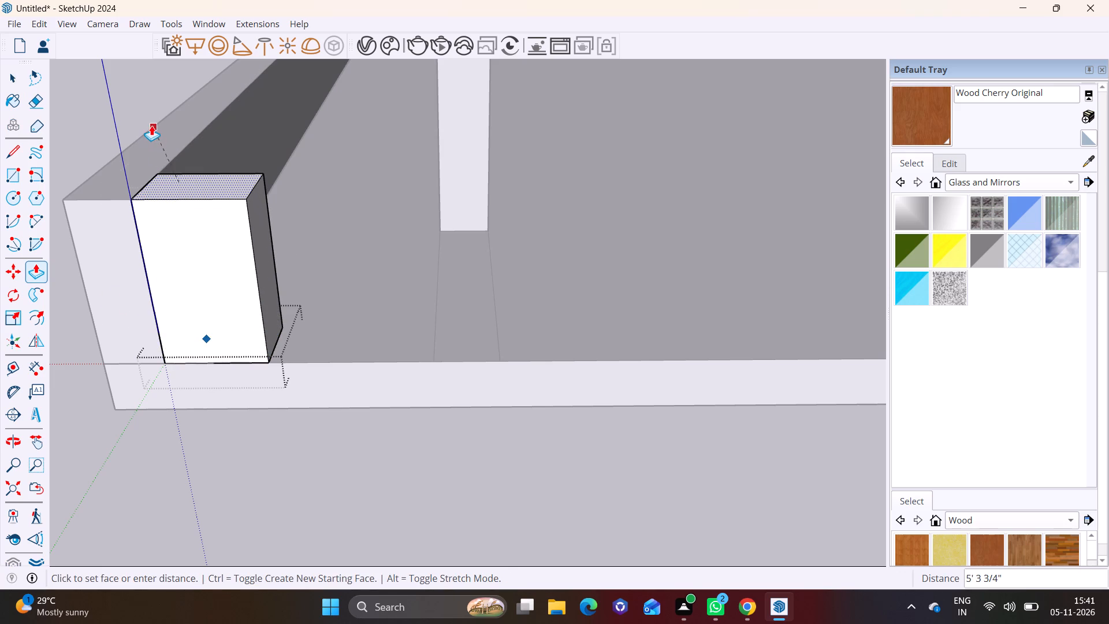
click(151, 125)
click(169, 180)
click(157, 132)
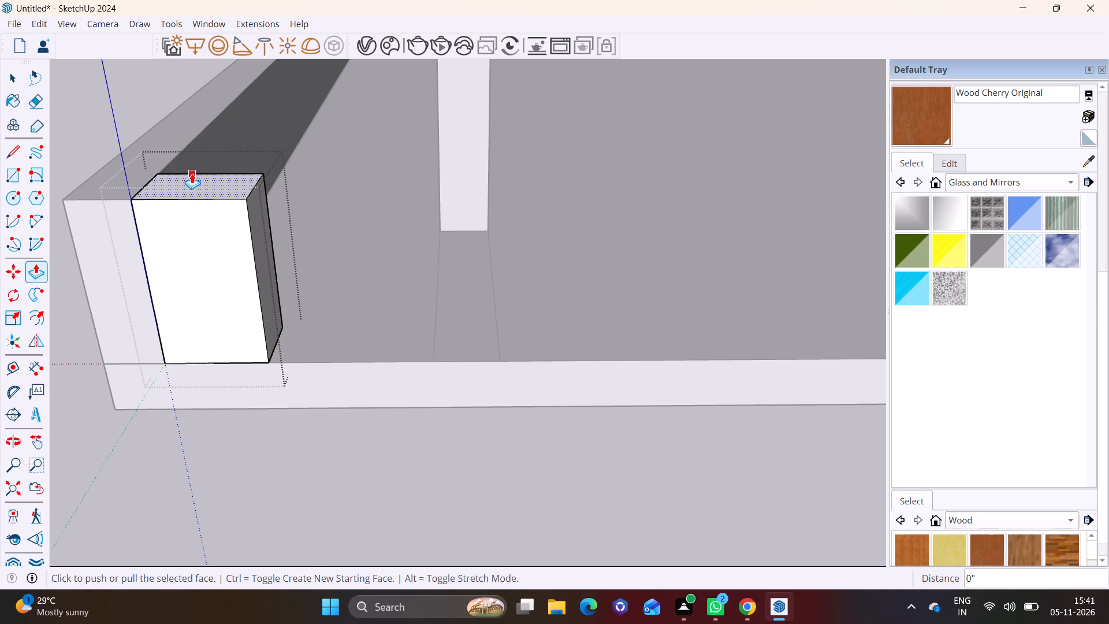
click(192, 185)
click(185, 147)
drag(185, 180, 186, 125)
key(space)
click(247, 473)
Make two copies of the post in a row along the slab's front edge, spaced about 3' 10" apart with narrow gaps.
middle_drag(268, 448, 265, 324)
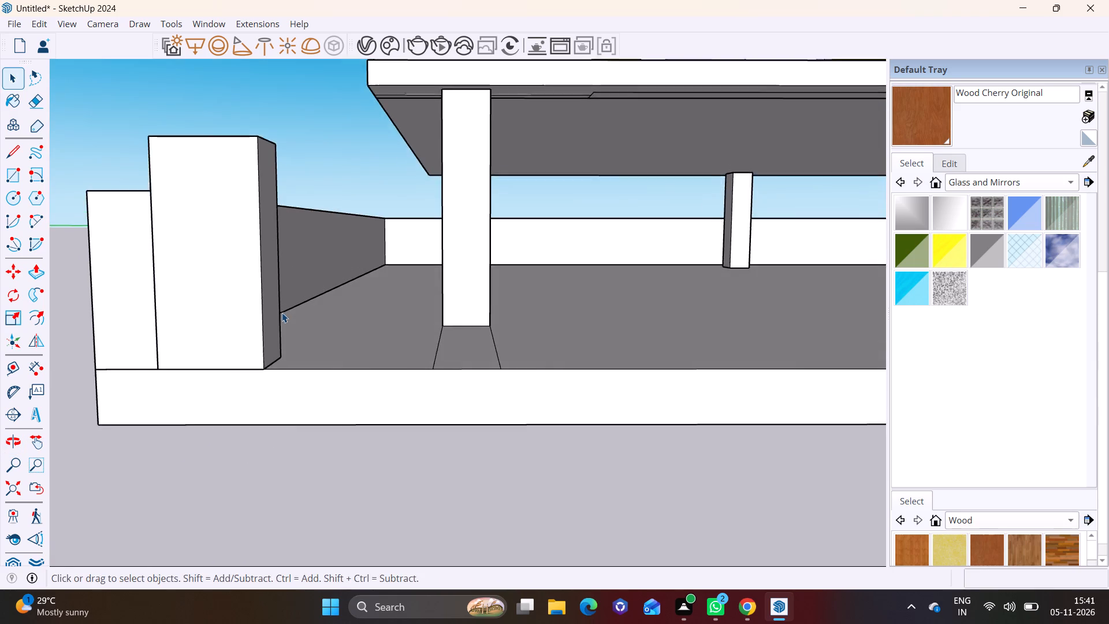
scroll(282, 313, down, 3)
shift+middle_drag(304, 331, 324, 448)
scroll(305, 465, up, 3)
click(238, 460)
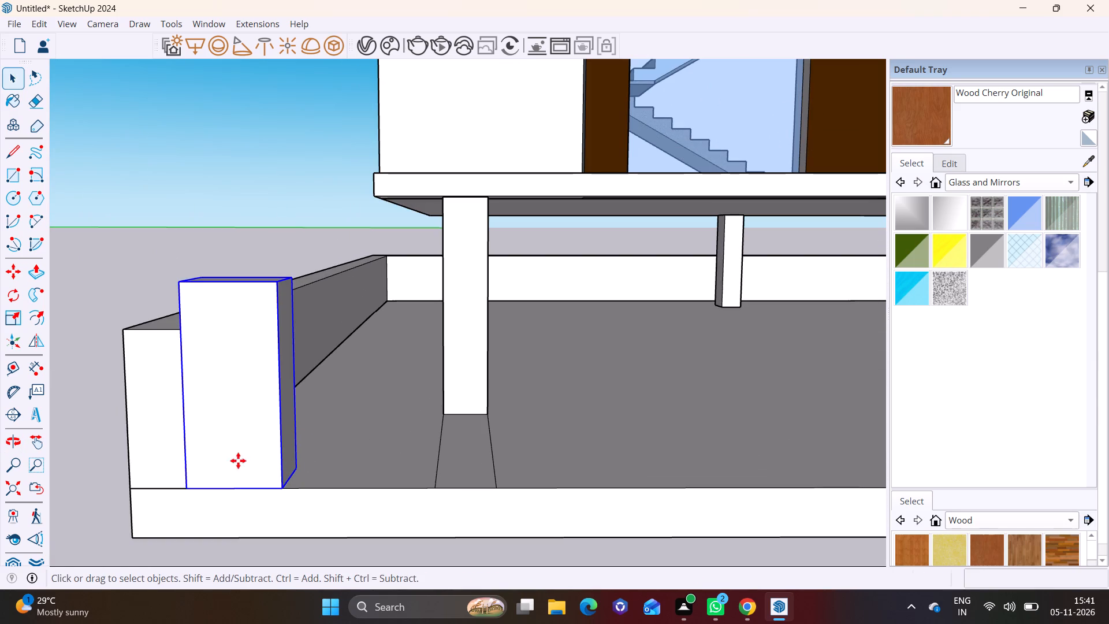
key(m)
click(181, 488)
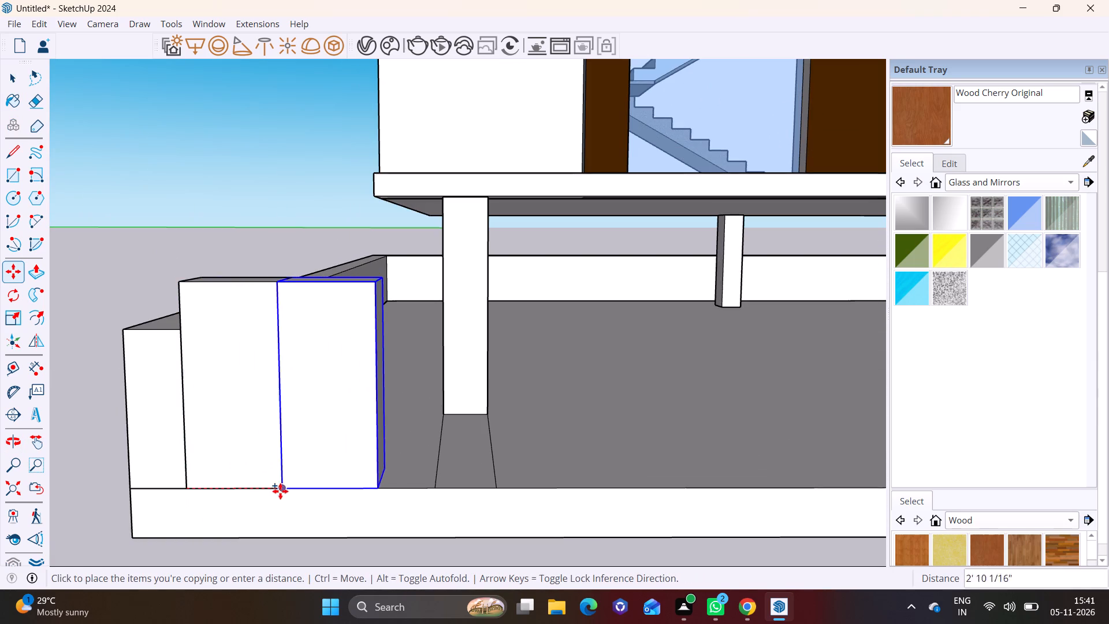
click(306, 486)
click(306, 488)
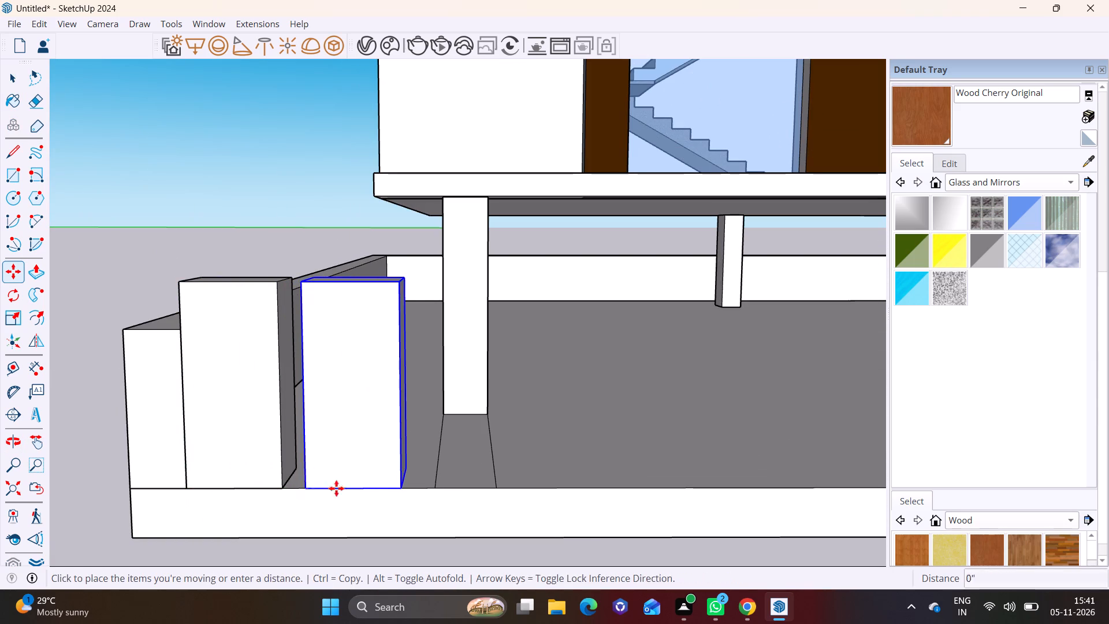
click(421, 488)
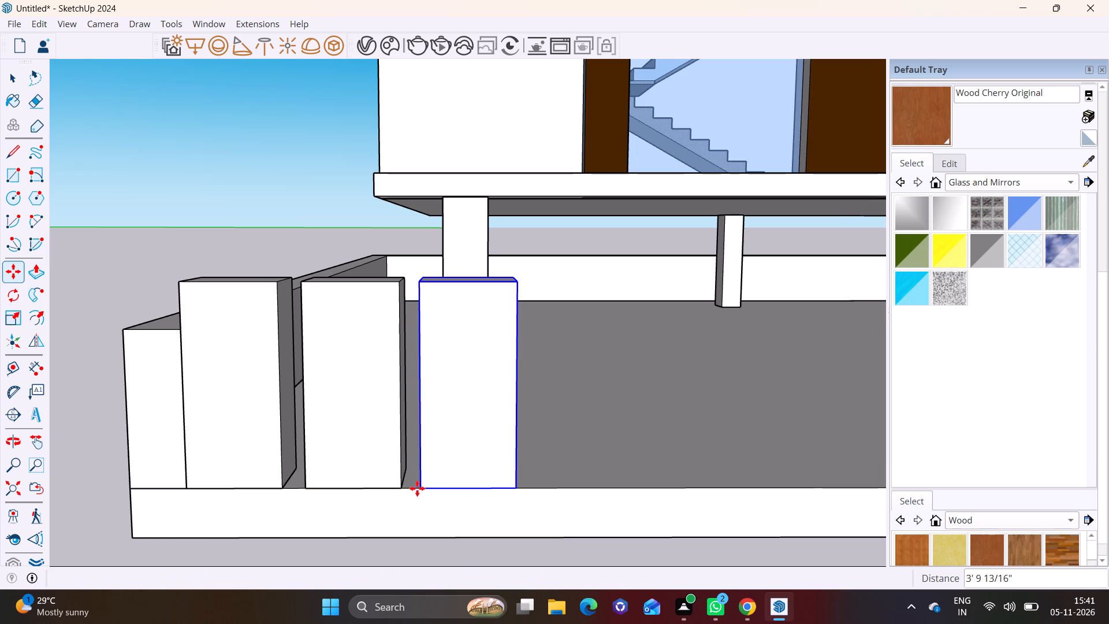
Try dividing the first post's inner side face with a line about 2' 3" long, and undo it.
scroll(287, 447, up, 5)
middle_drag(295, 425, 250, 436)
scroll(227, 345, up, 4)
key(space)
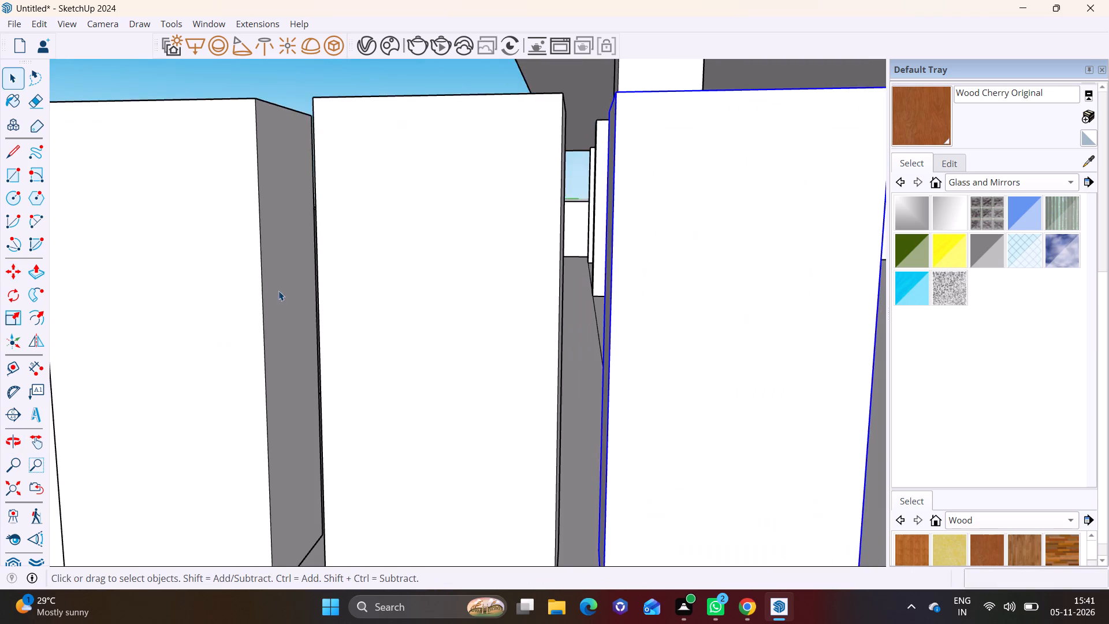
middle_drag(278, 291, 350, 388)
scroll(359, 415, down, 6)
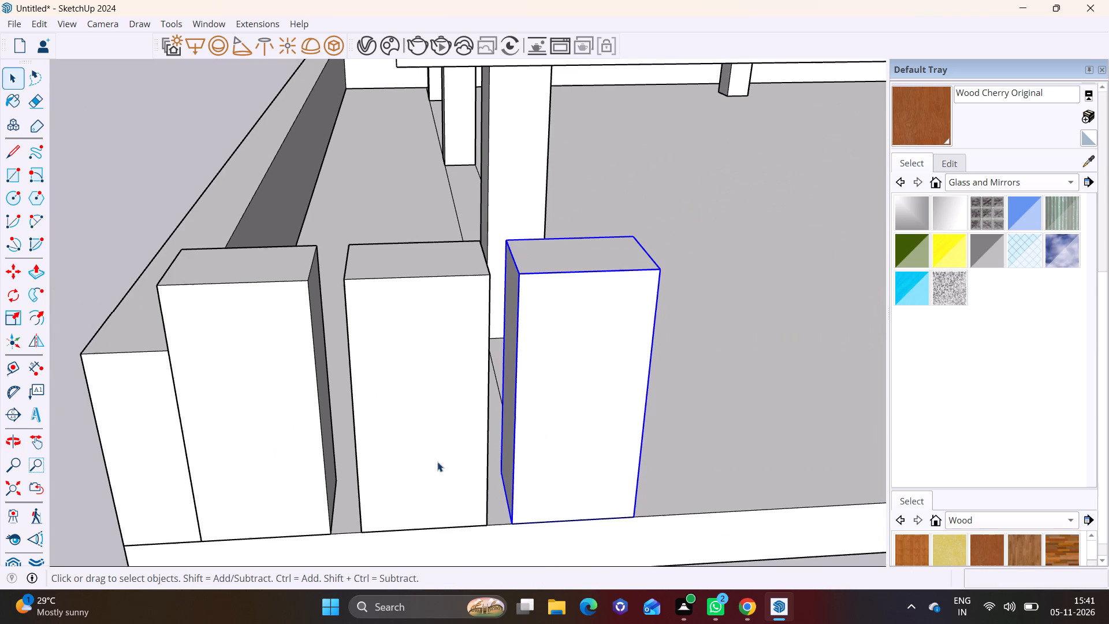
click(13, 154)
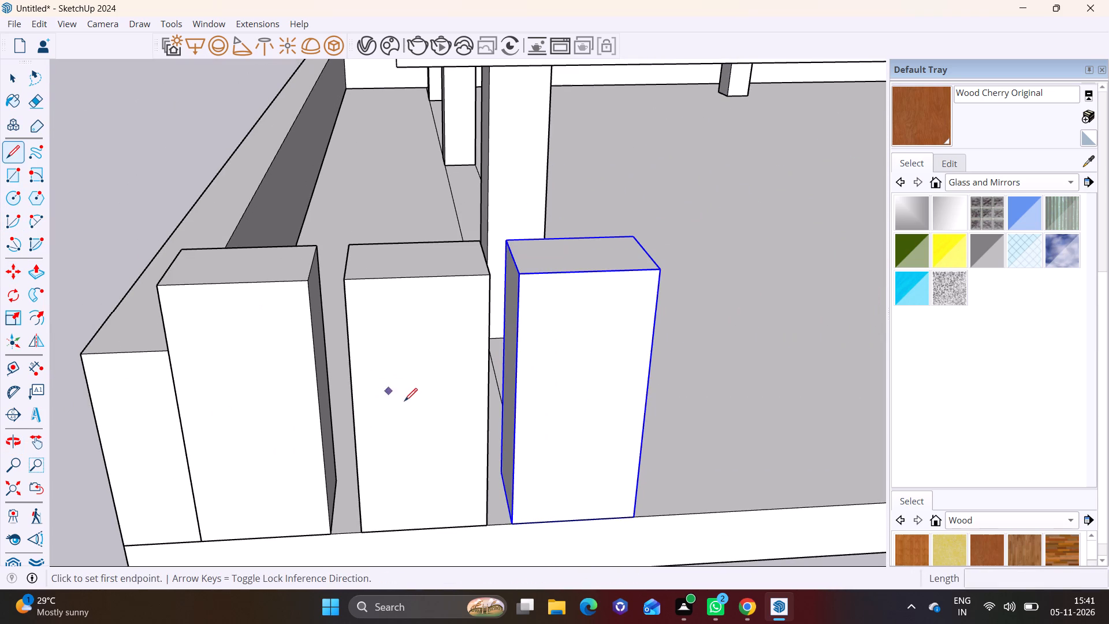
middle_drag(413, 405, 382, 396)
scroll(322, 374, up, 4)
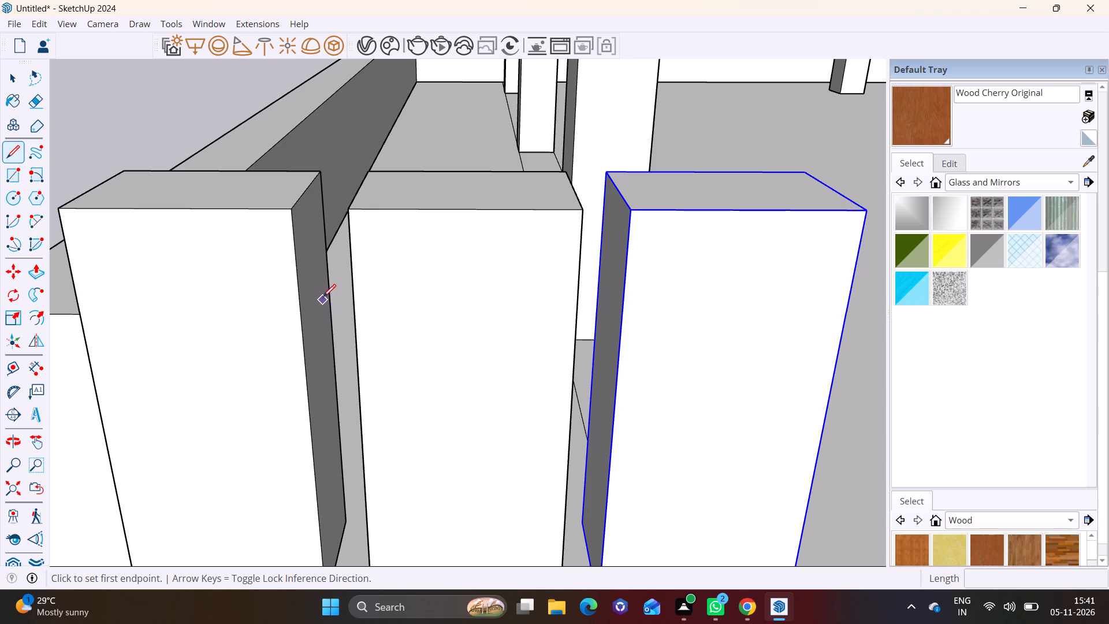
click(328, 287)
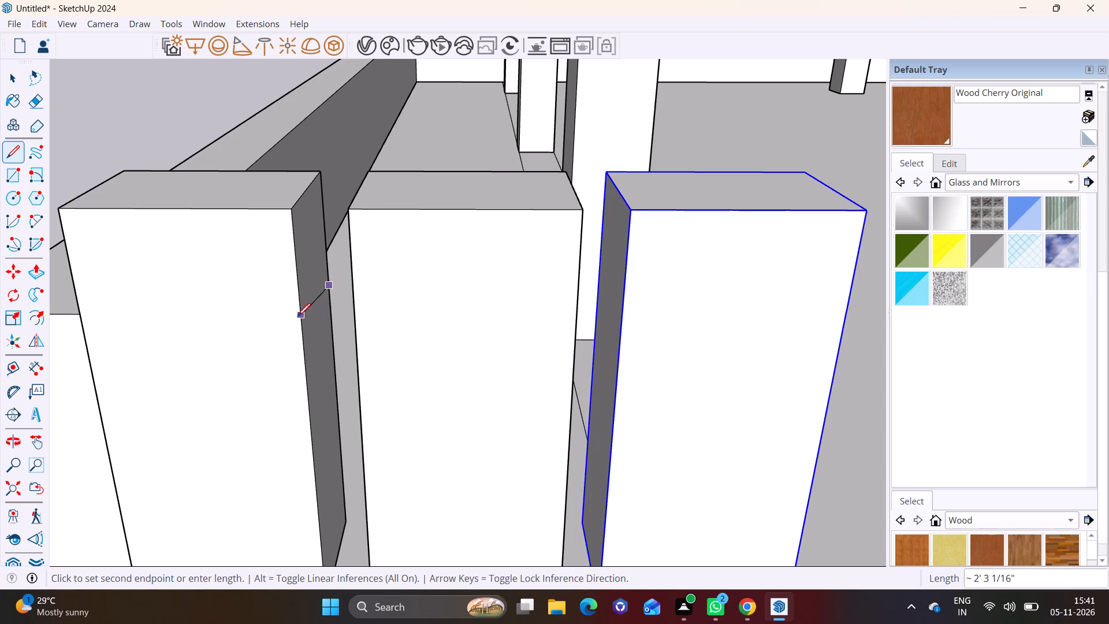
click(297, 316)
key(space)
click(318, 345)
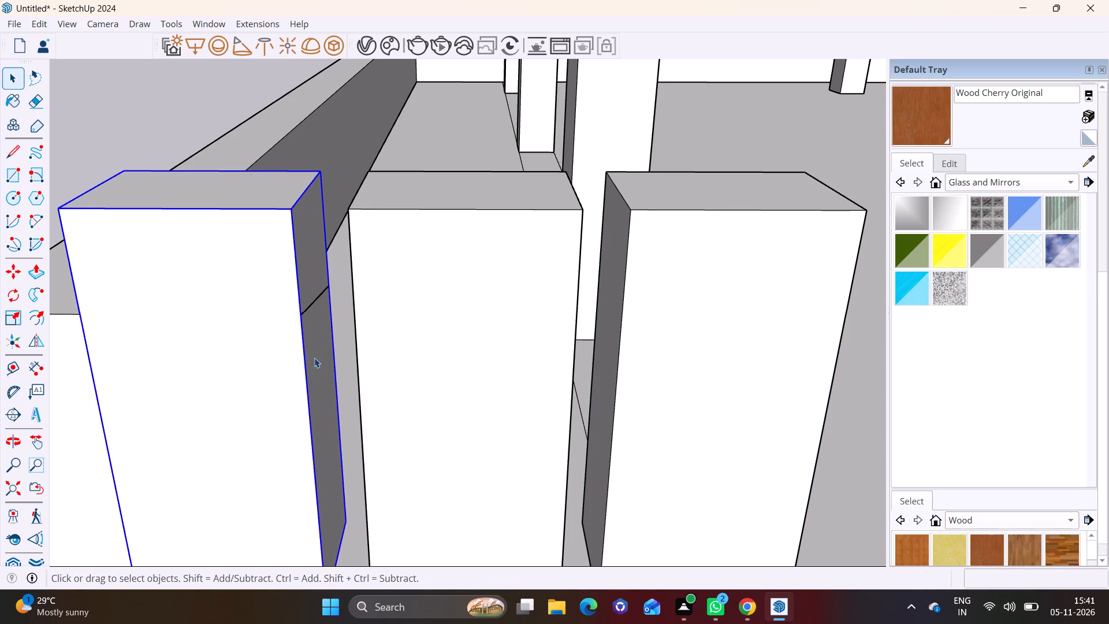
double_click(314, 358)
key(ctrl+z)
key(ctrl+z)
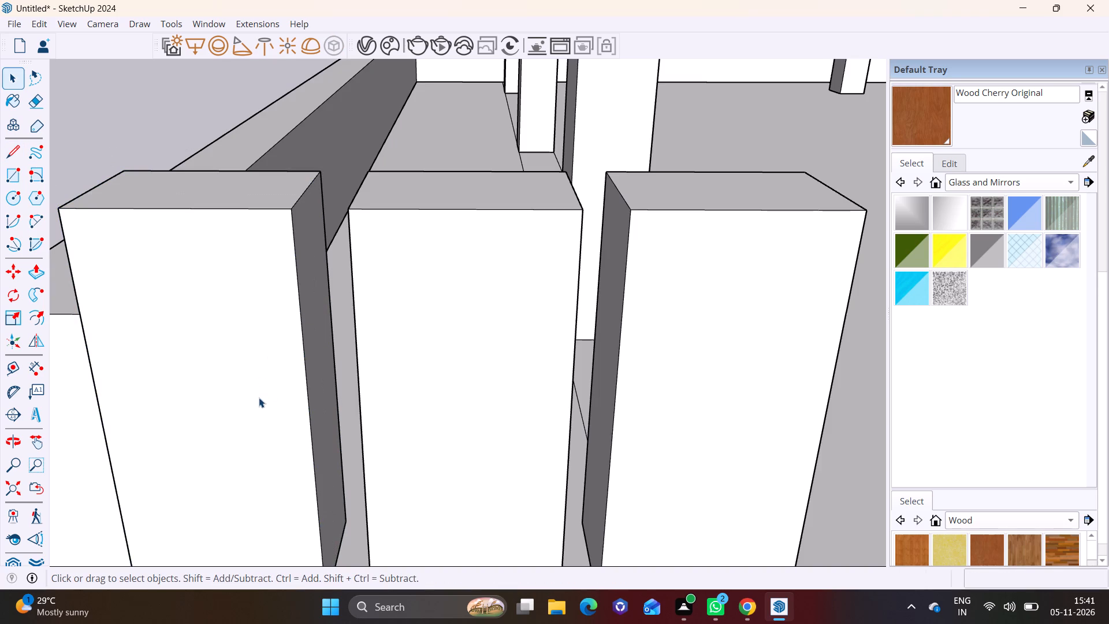
Draw a rectangle about 5' 7" by 2' 3" on the first post's inner side face, starting from its bottom front corner.
shift+middle_drag(297, 356, 297, 299)
click(6, 175)
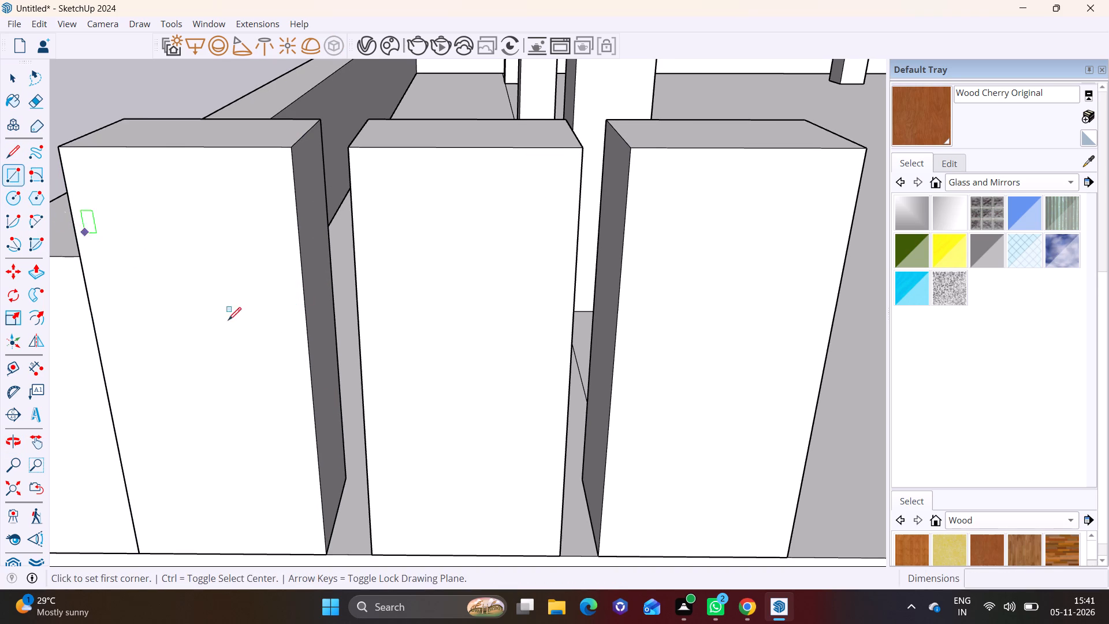
shift+middle_drag(338, 444, 348, 412)
click(339, 515)
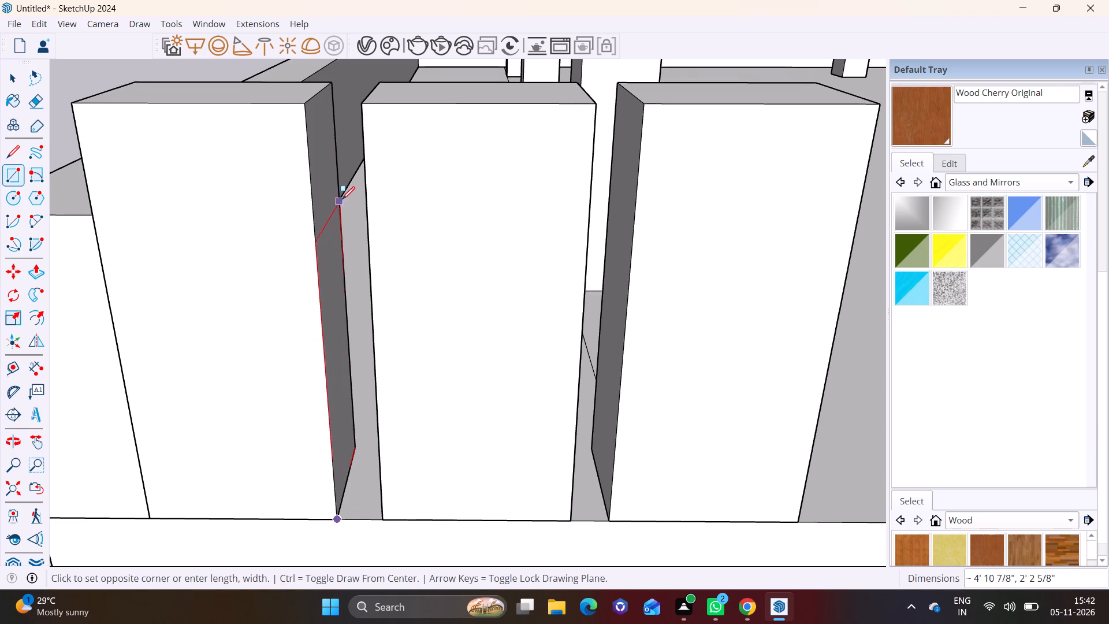
click(340, 162)
key(space)
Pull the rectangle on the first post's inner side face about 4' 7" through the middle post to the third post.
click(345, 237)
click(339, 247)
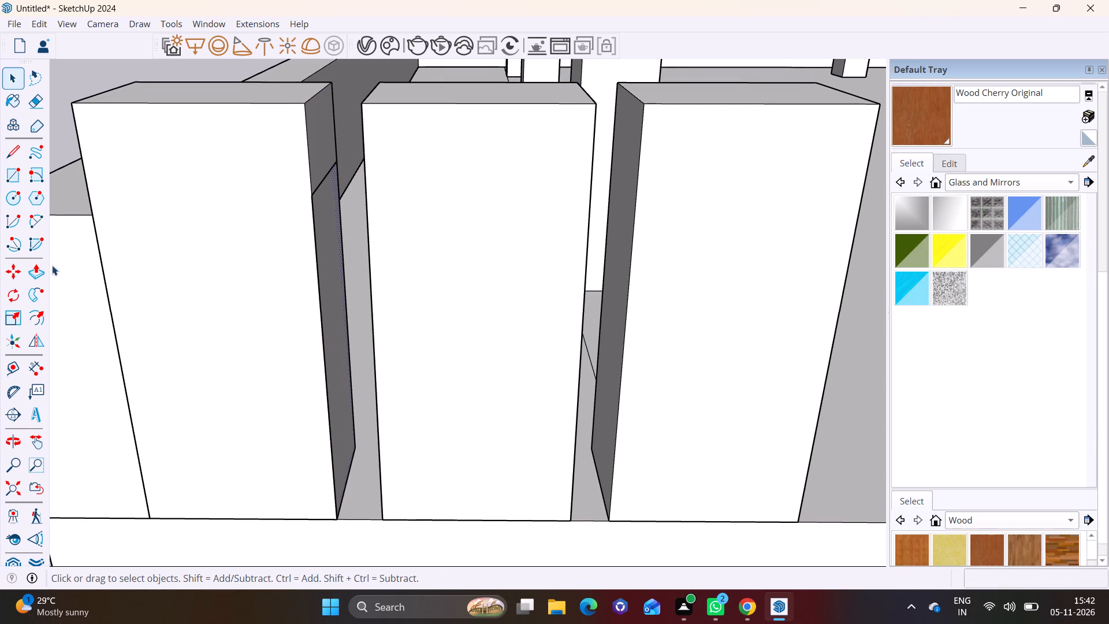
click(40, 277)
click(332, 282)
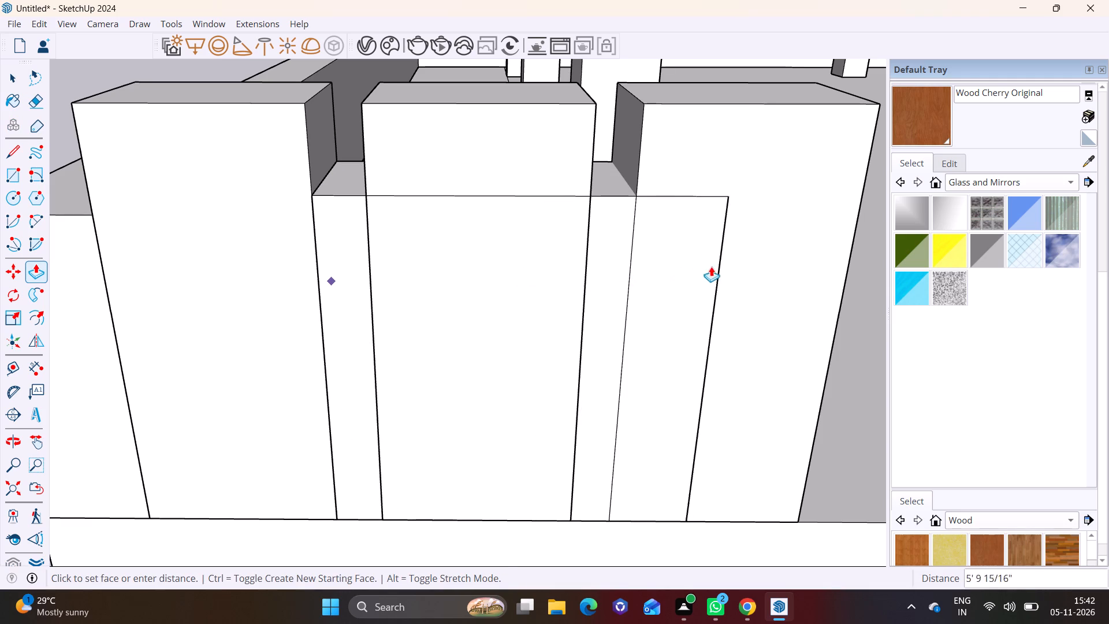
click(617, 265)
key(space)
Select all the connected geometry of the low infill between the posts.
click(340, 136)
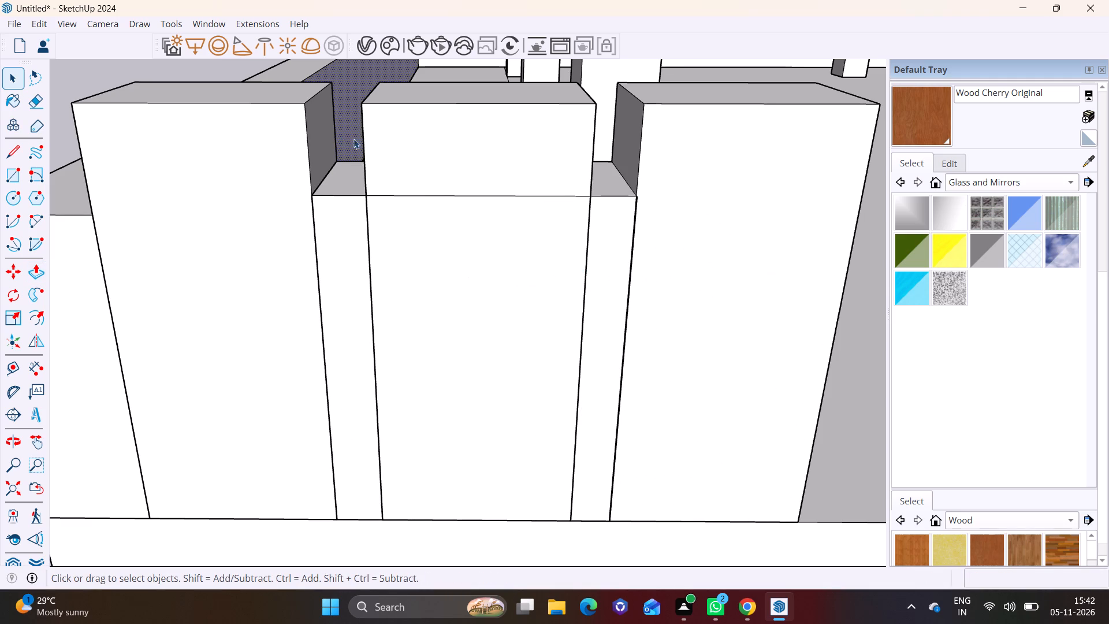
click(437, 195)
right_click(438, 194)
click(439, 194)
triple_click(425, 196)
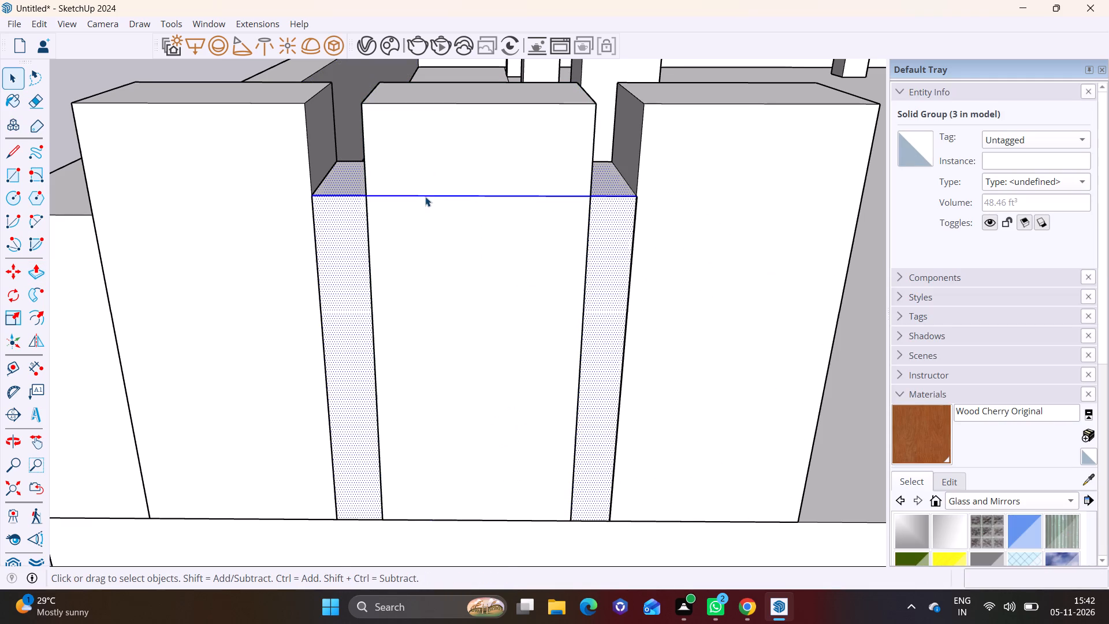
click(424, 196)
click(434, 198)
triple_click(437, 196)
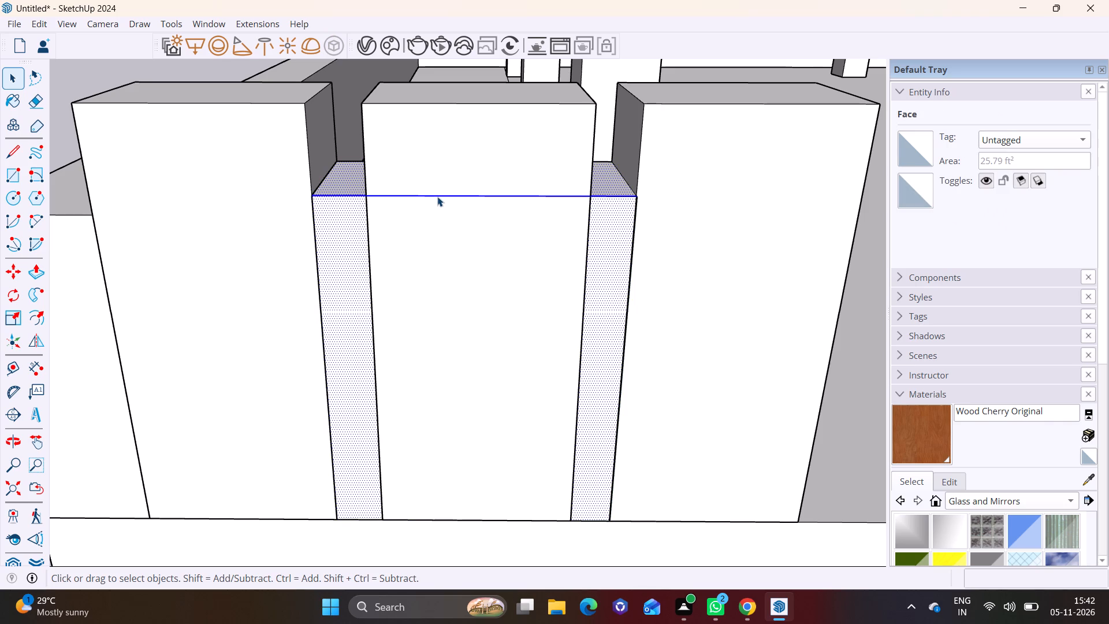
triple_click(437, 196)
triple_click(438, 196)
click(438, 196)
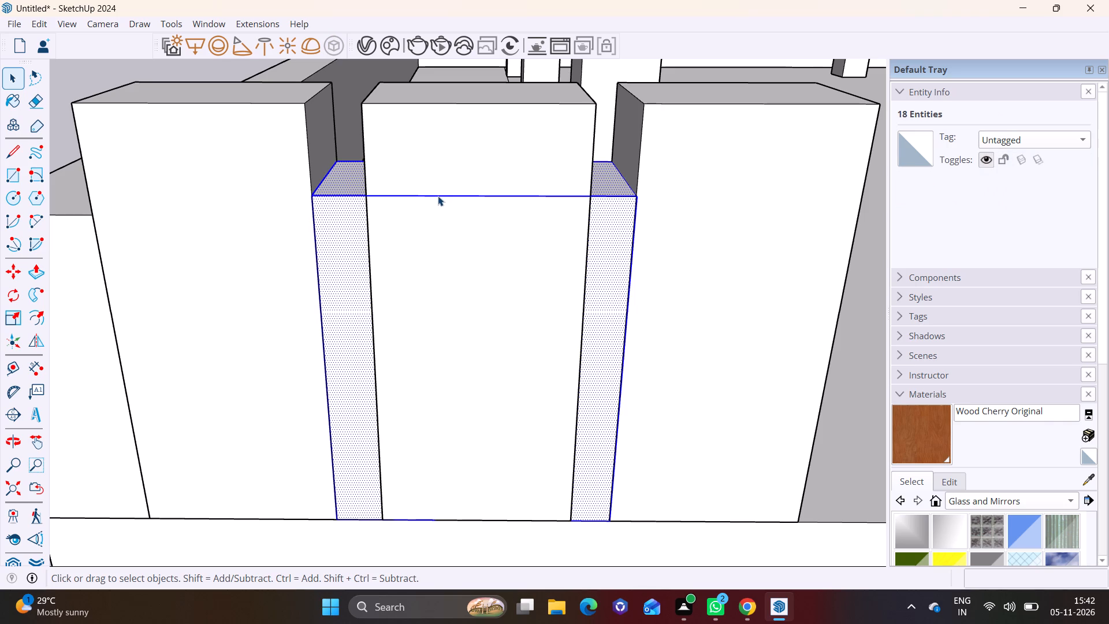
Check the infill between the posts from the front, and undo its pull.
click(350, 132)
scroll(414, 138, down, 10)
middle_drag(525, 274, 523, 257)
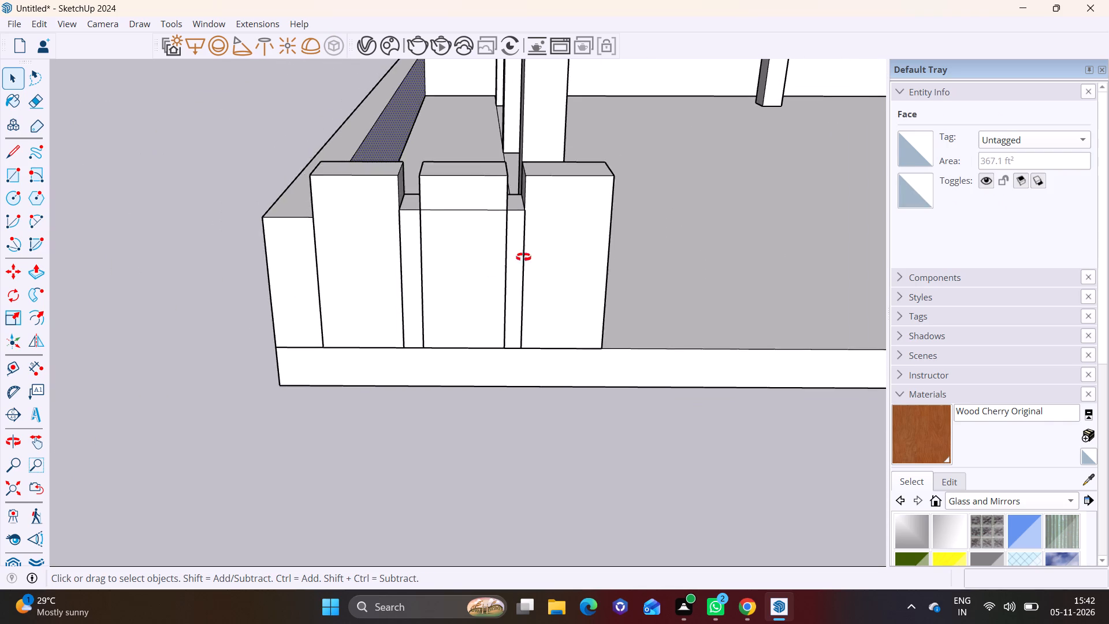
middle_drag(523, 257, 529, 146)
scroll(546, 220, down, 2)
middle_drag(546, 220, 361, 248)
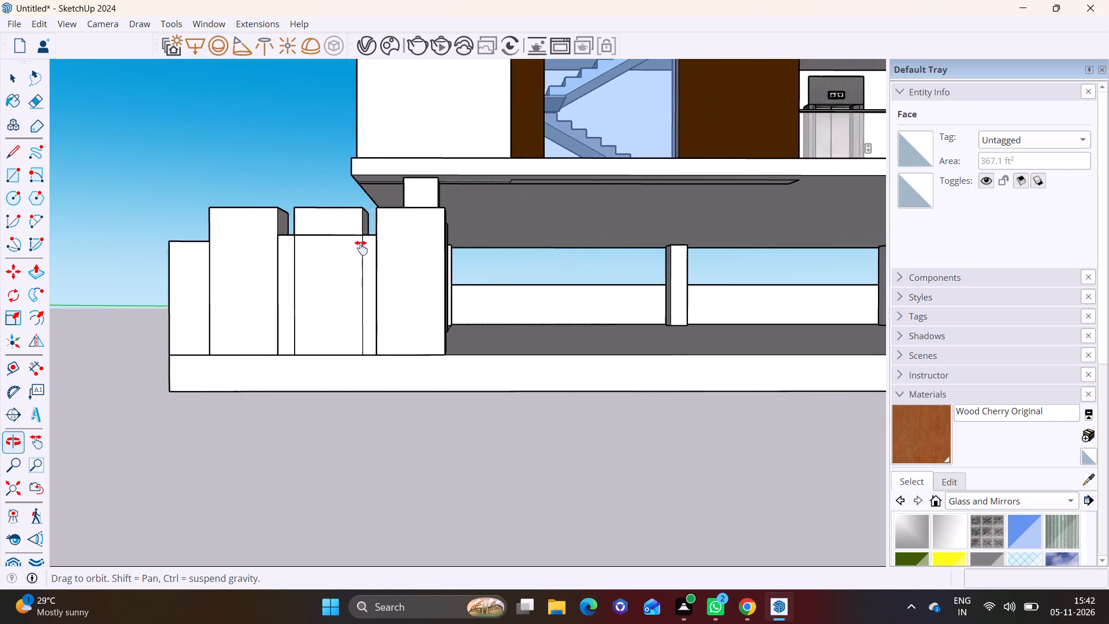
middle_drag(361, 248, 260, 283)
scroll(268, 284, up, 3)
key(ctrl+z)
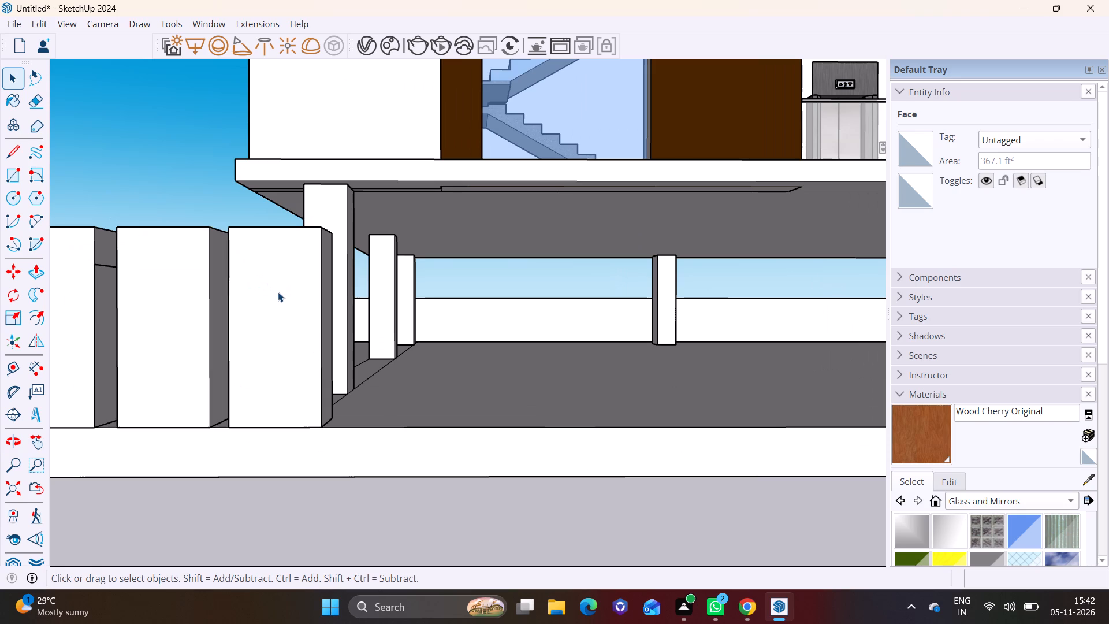
Pull the first post's side rectangle across both gaps again, and push its end face back from the third post's outer side.
click(110, 285)
click(30, 272)
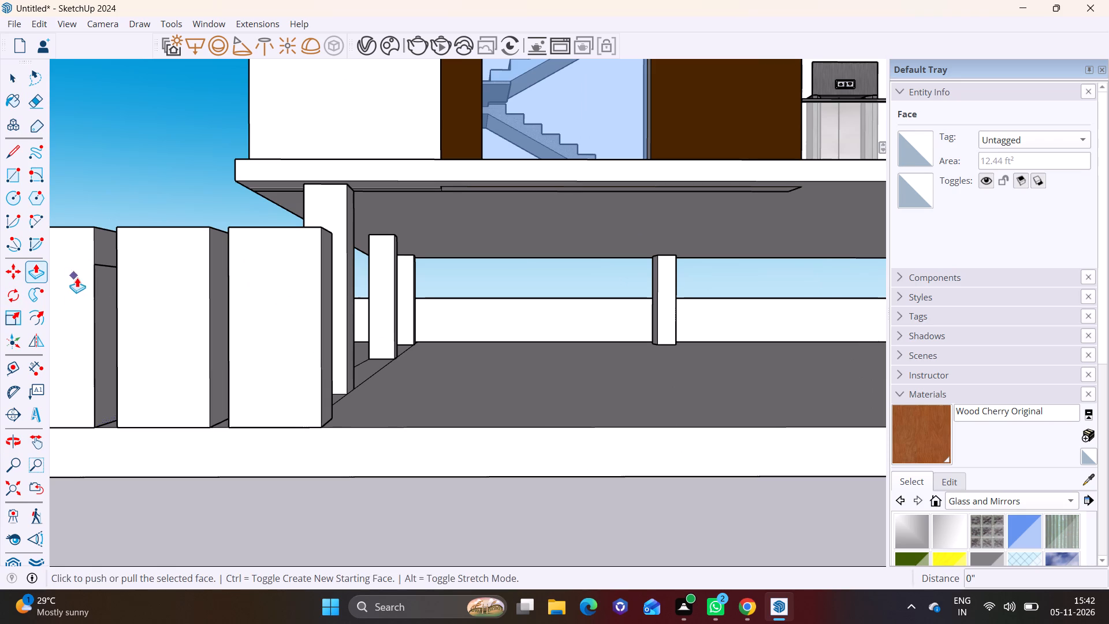
click(103, 287)
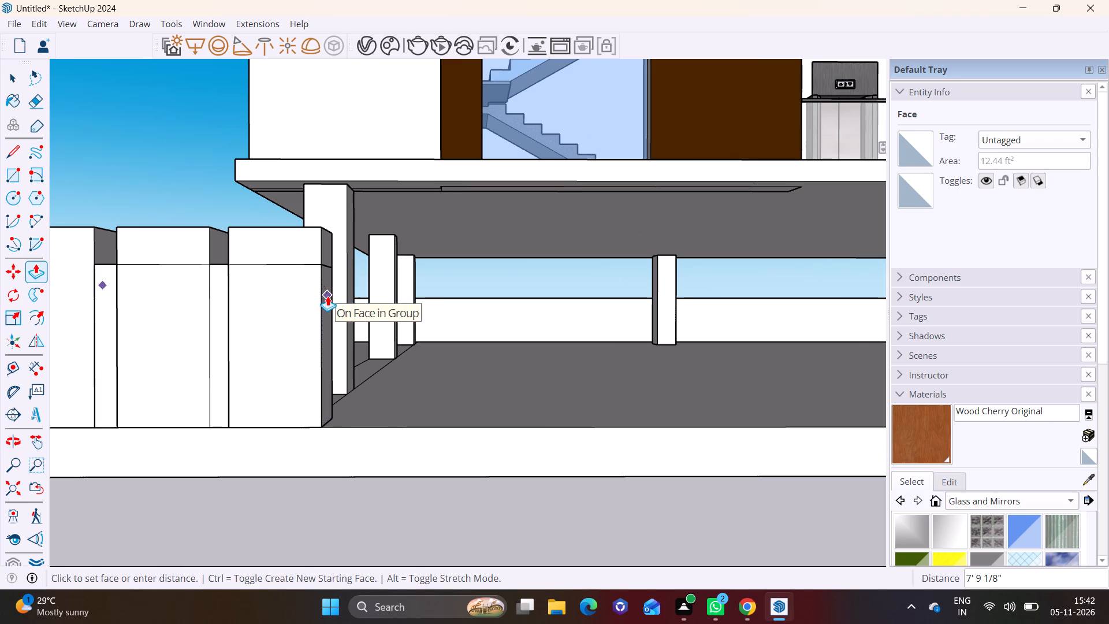
middle_drag(328, 296, 275, 387)
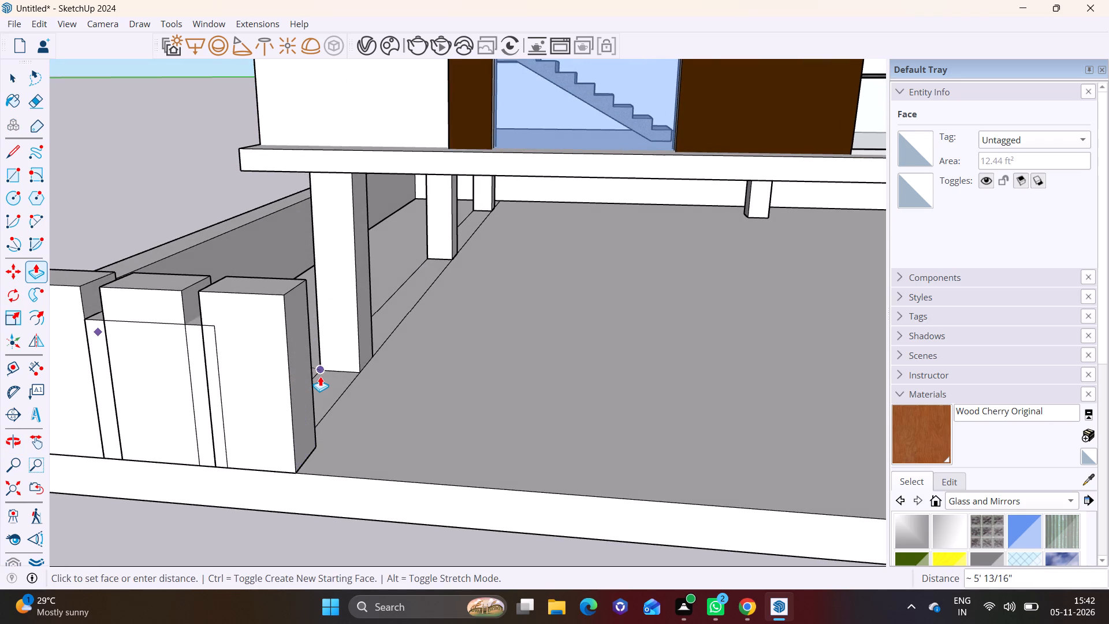
click(312, 361)
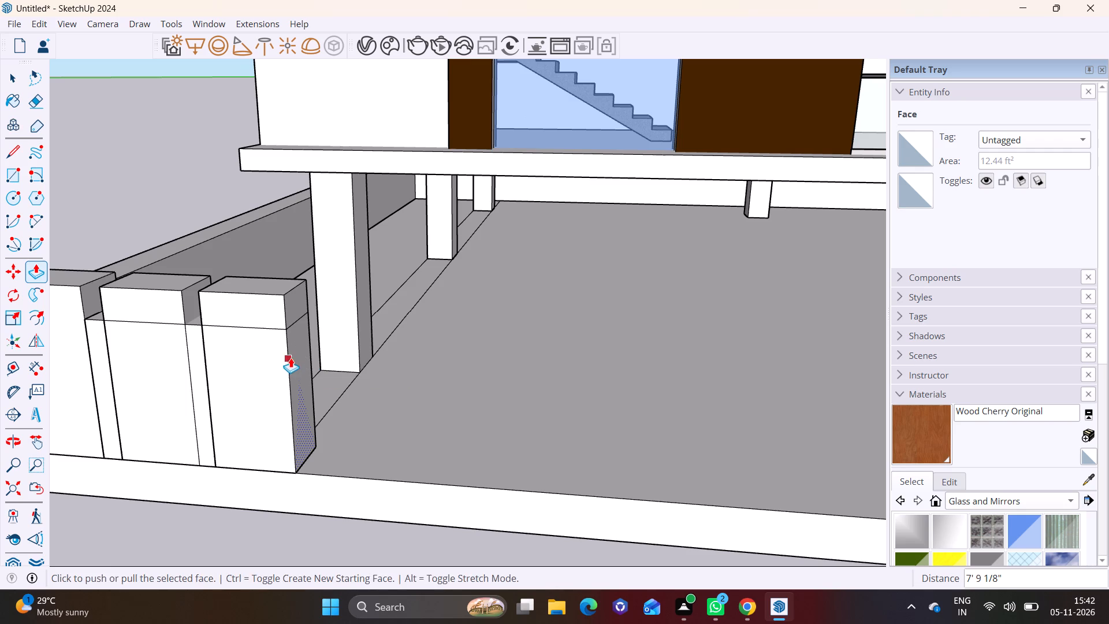
click(301, 354)
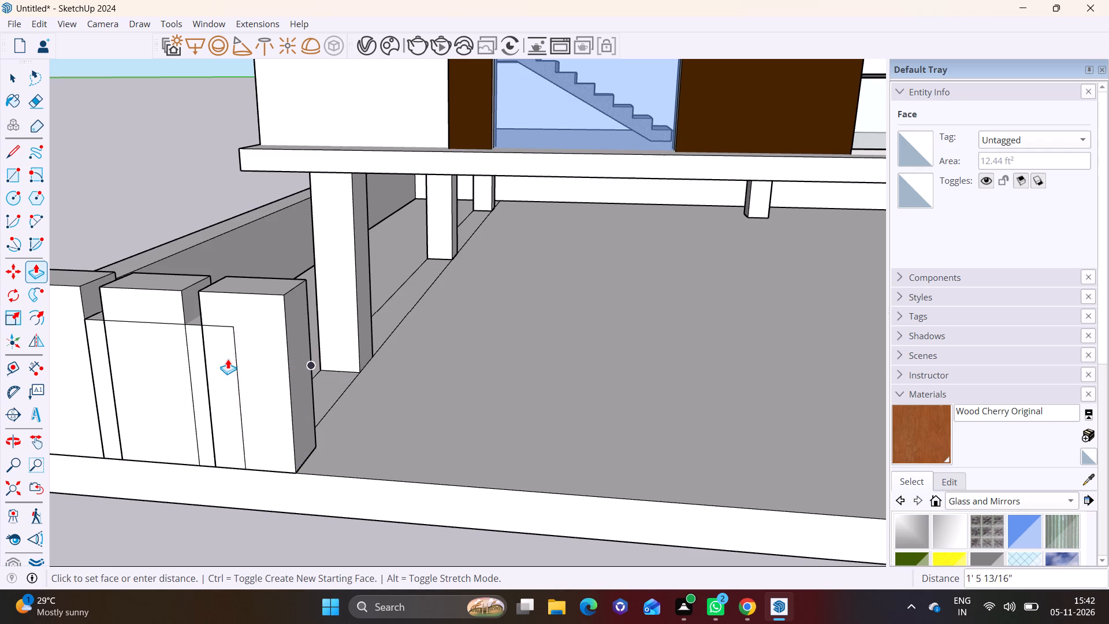
click(205, 333)
key(space)
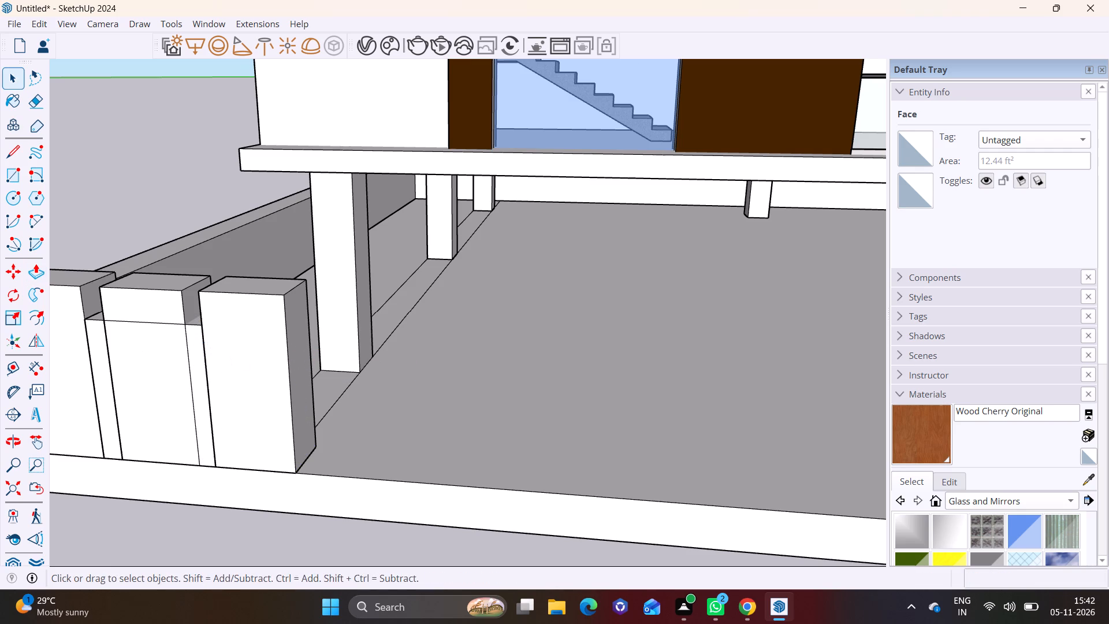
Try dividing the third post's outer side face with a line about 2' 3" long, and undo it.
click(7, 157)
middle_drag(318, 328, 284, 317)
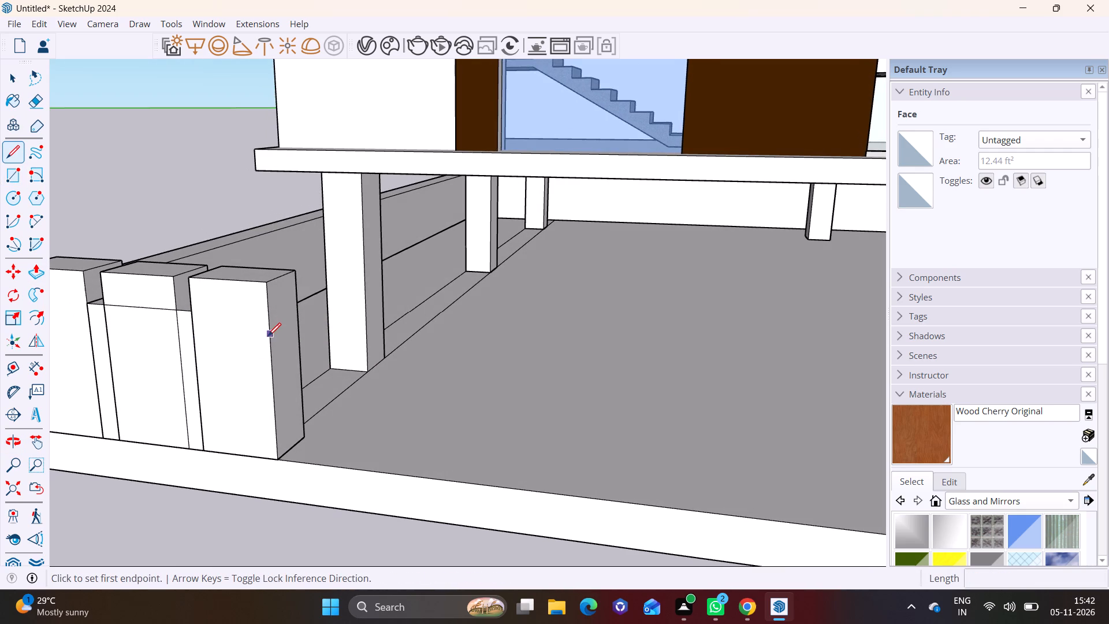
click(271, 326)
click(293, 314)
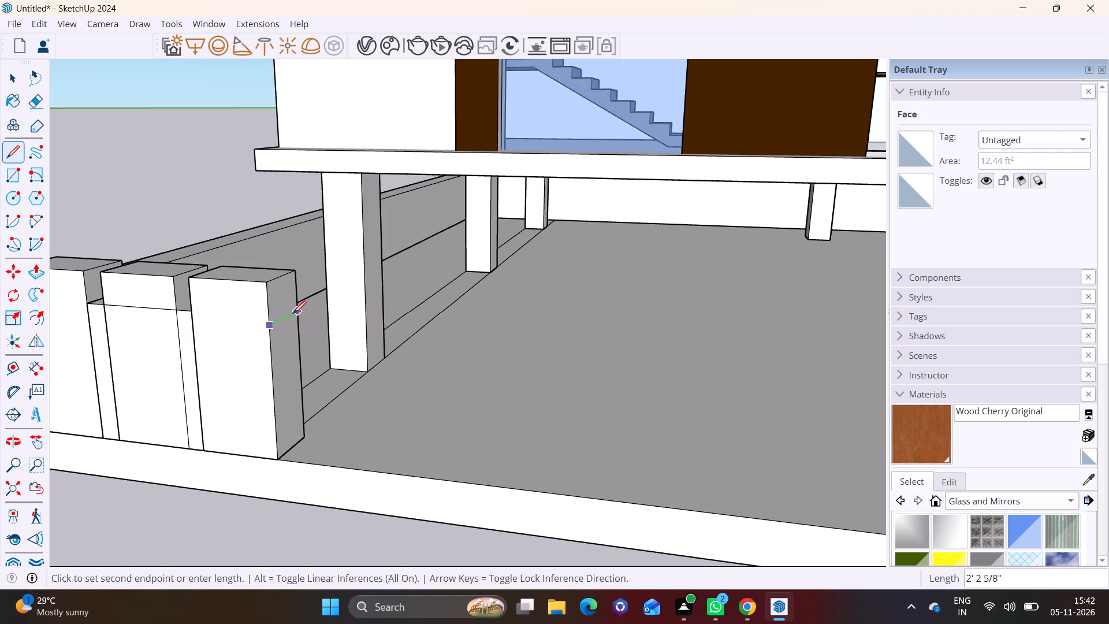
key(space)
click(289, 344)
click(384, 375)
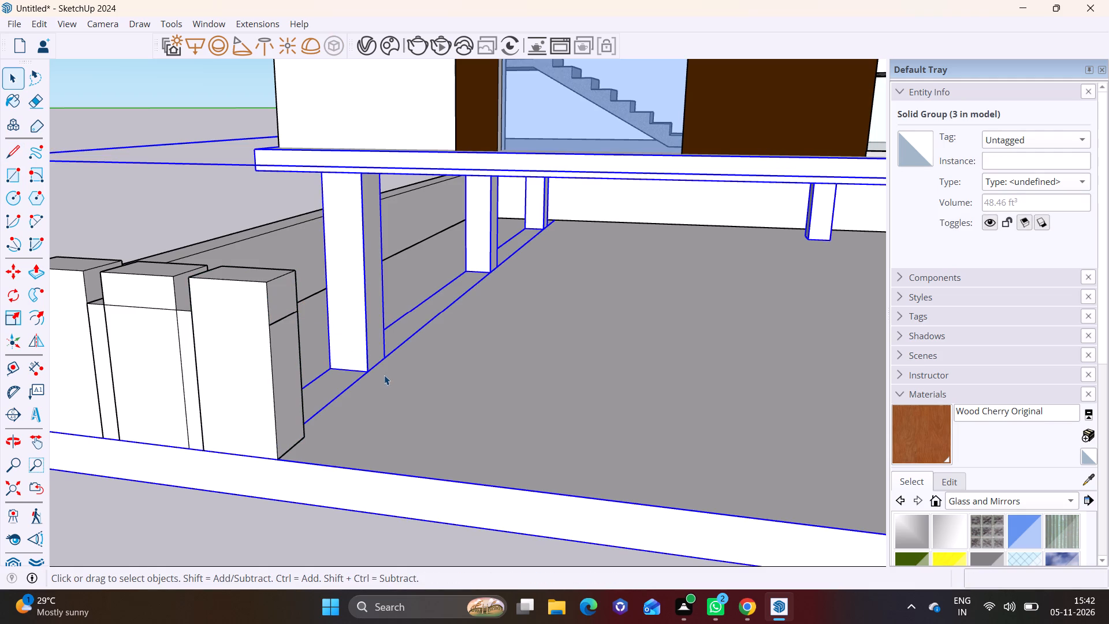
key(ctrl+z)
Draw a rectangle about 5' 3" by 2' 3" on the third post's outer side face, starting from its bottom front corner.
click(15, 184)
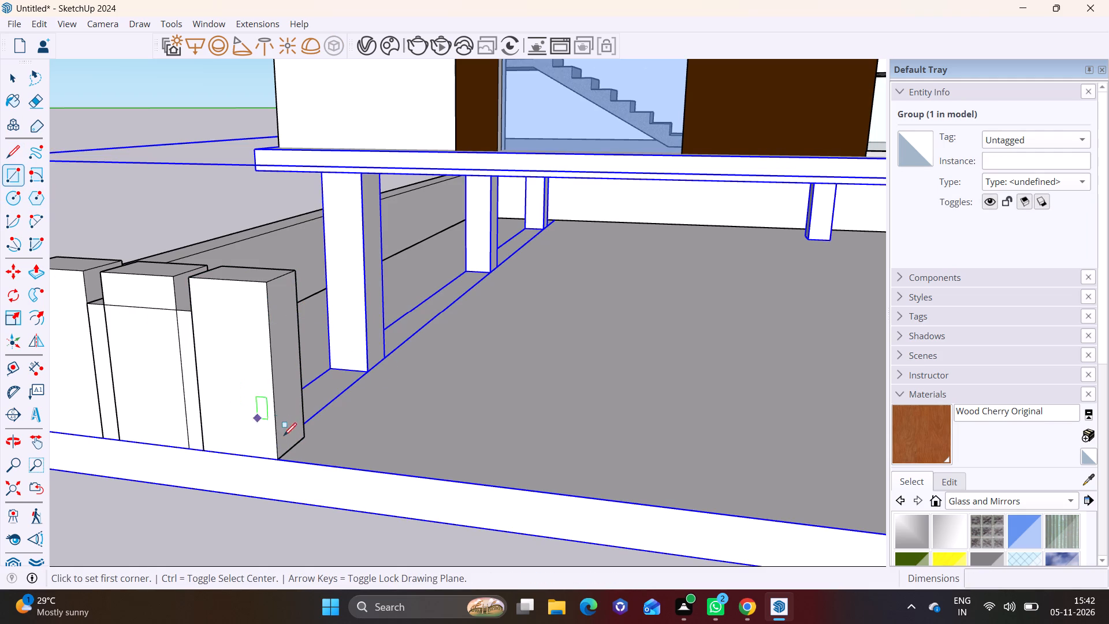
click(280, 458)
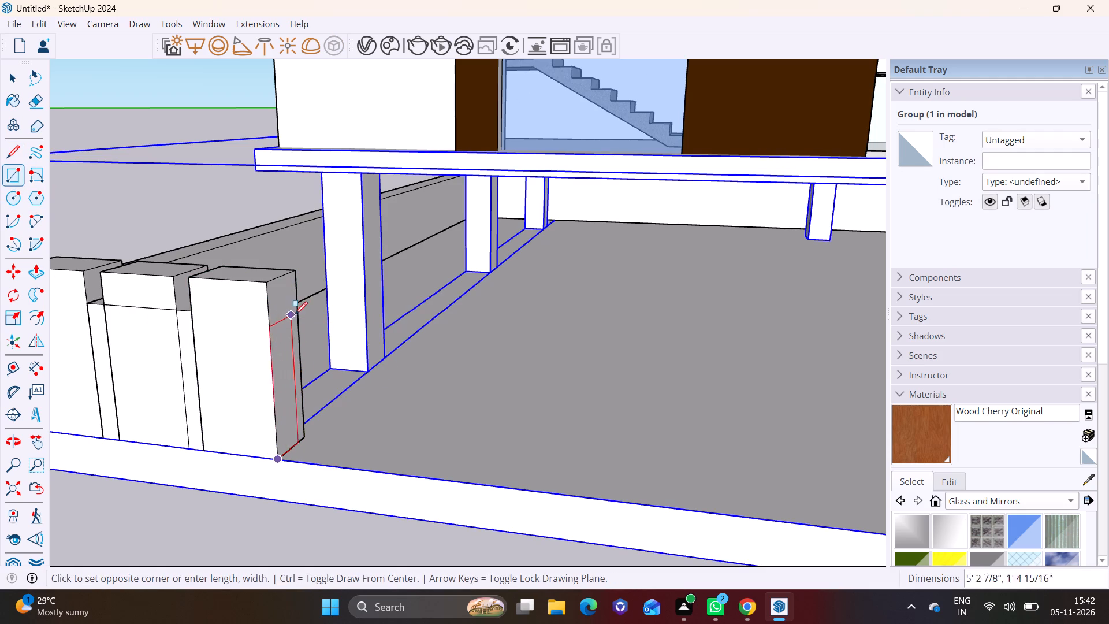
click(299, 313)
key(space)
click(291, 346)
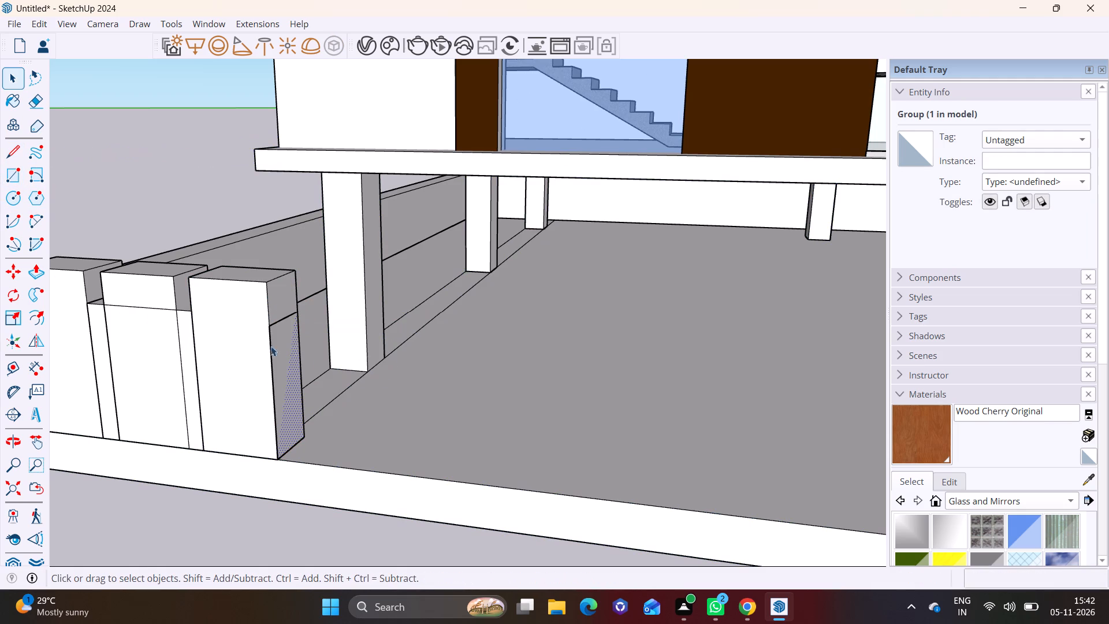
Pull the rectangle on the third post's outer side out about 8" as a low infill section.
click(28, 271)
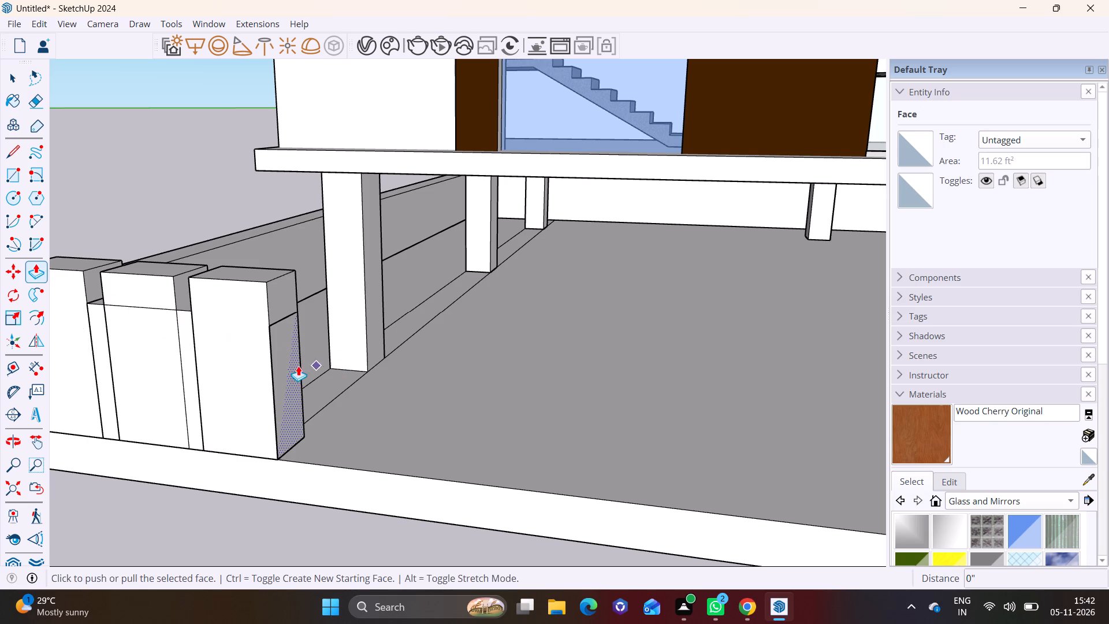
click(294, 359)
click(310, 359)
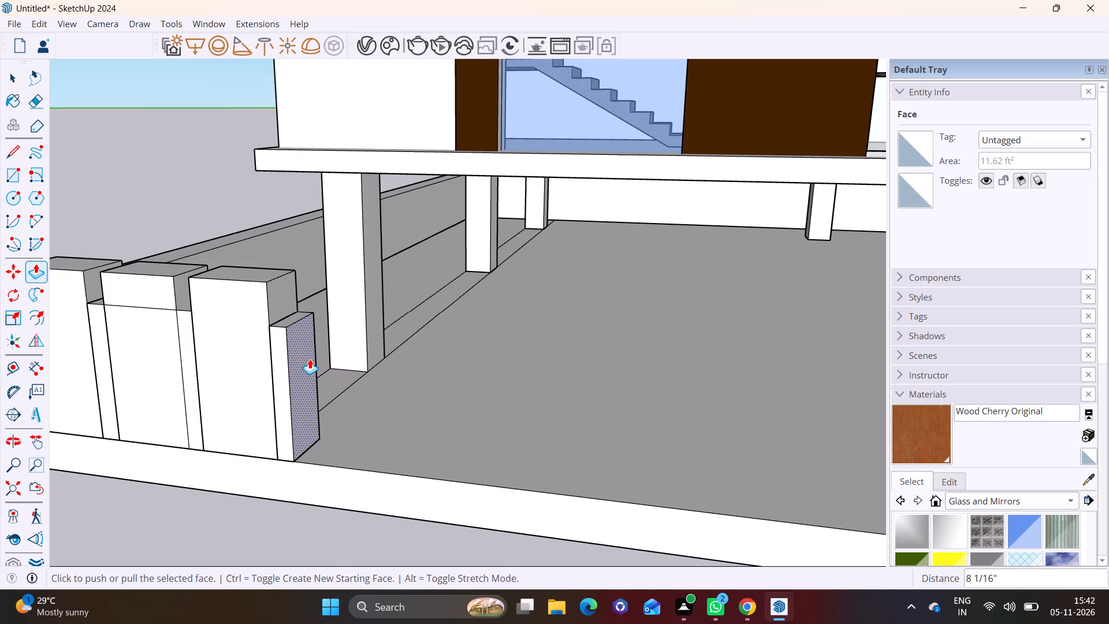
key(space)
click(209, 489)
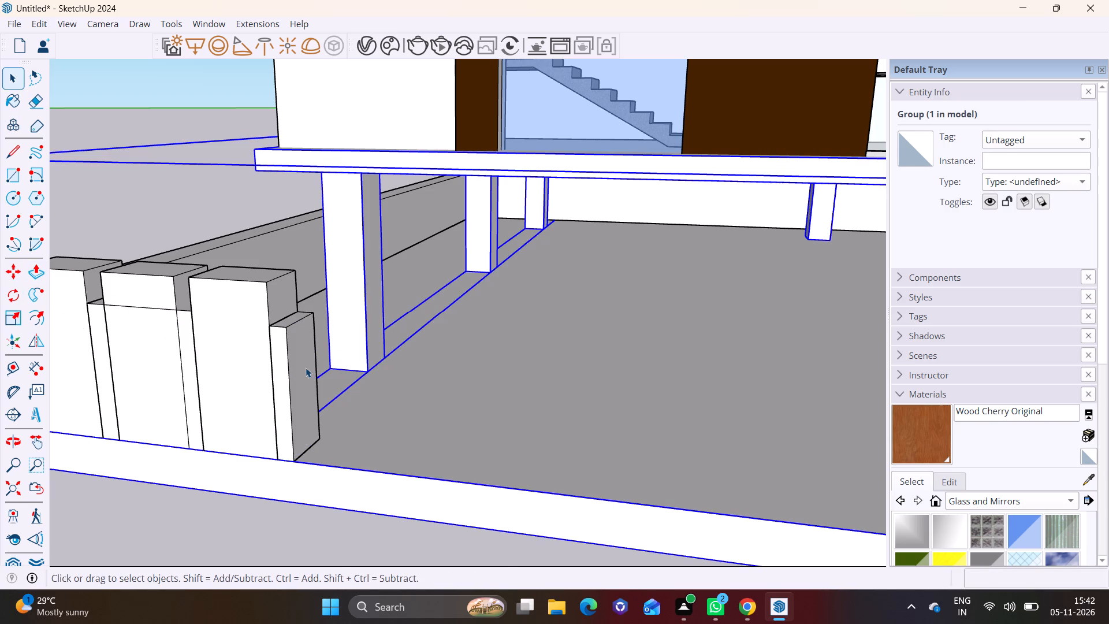
Pull the low section's end face about 1' 3" further along the slab's front edge as a separate block with its own starting face.
click(306, 367)
click(38, 272)
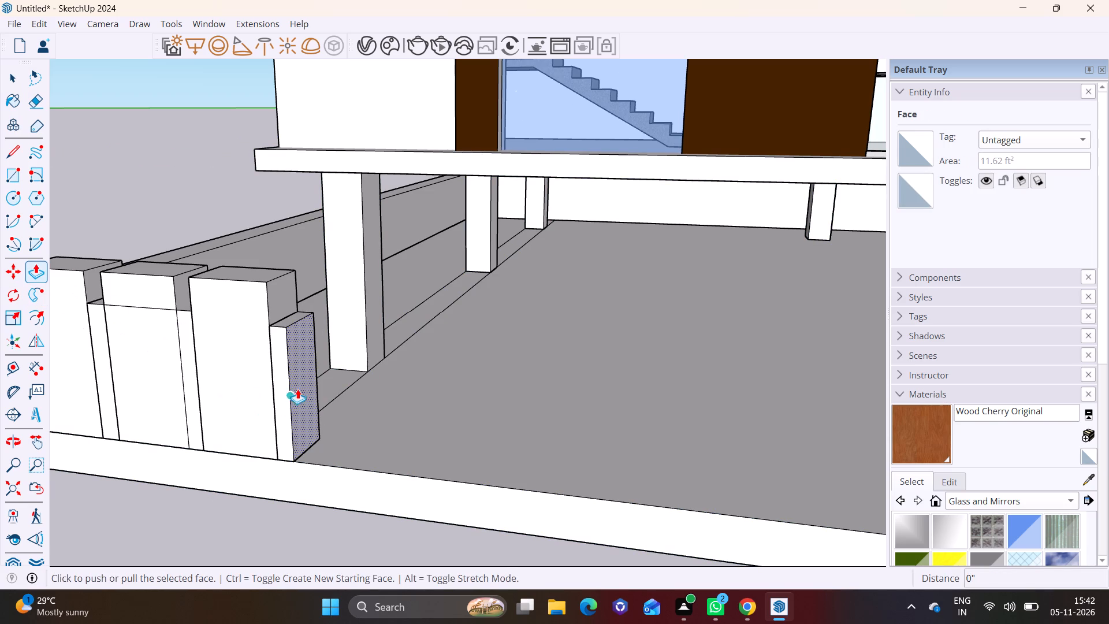
click(303, 388)
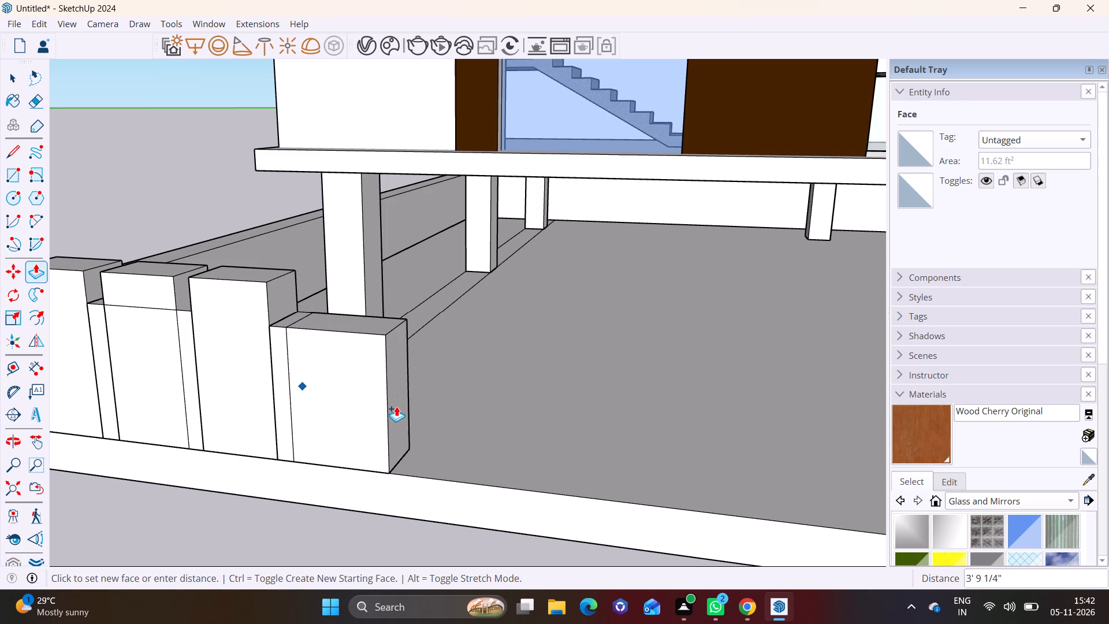
click(333, 385)
key(space)
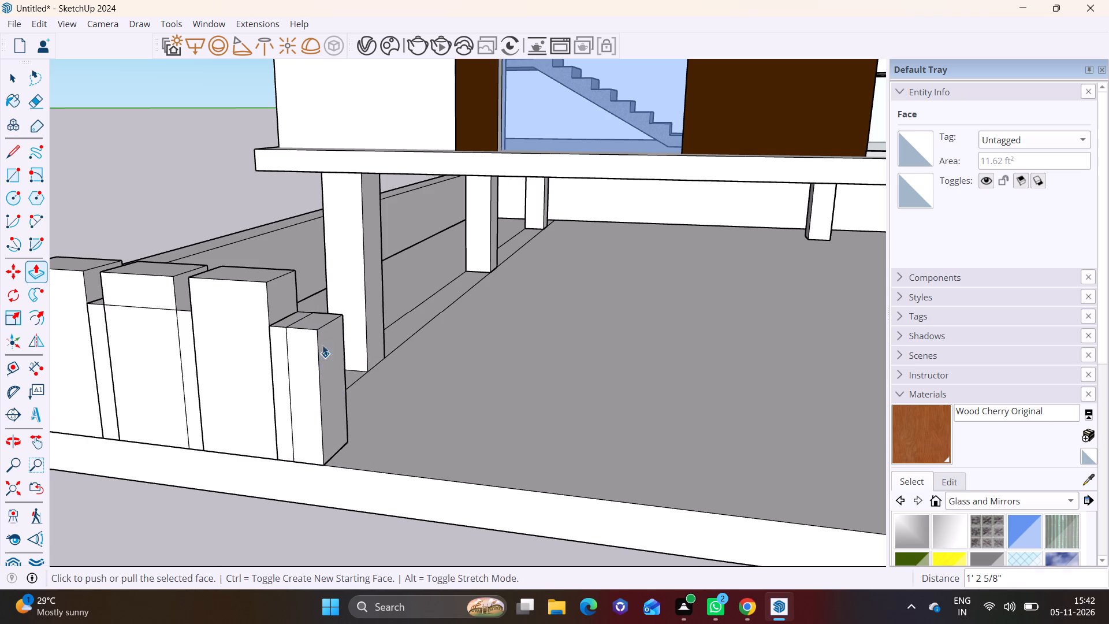
Pull the new end block's top face up level with the tops of the other posts.
click(312, 321)
click(30, 266)
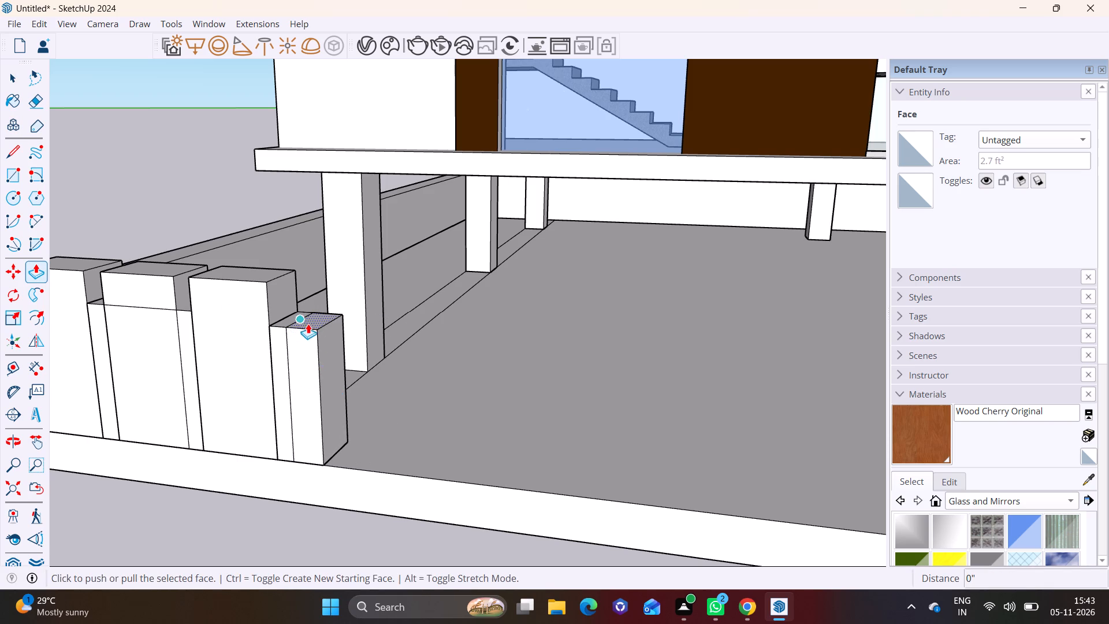
click(310, 324)
click(262, 284)
Draw a line about 2' 3" long across the new narrow post's outer side face, a little below its top.
scroll(329, 348, down, 3)
middle_drag(329, 348, 424, 256)
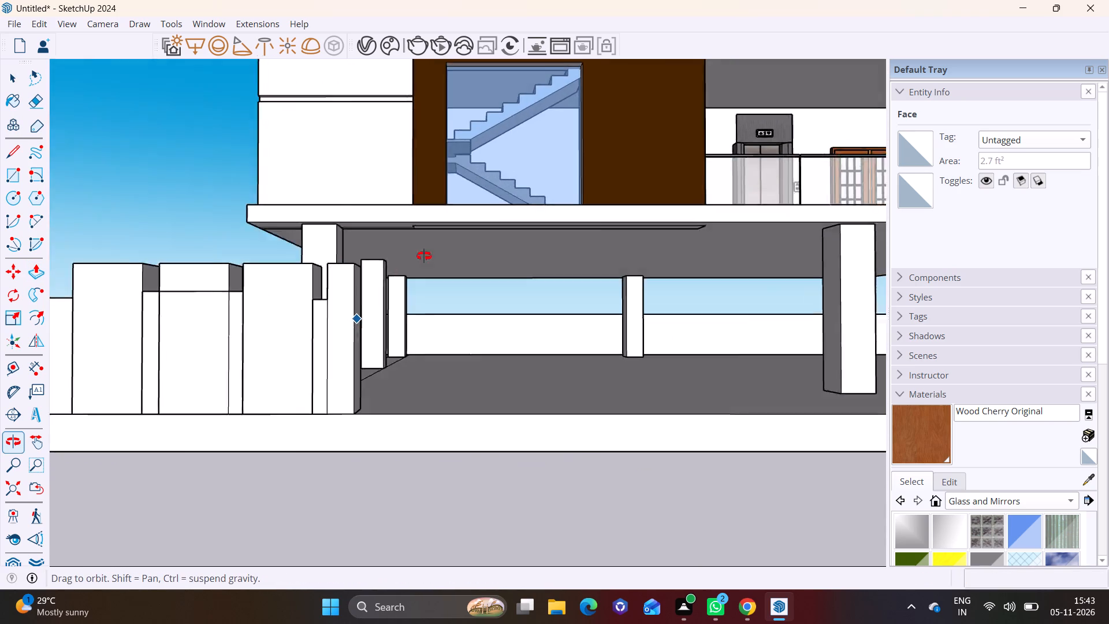
middle_drag(424, 256, 426, 283)
shift+middle_drag(435, 300, 426, 303)
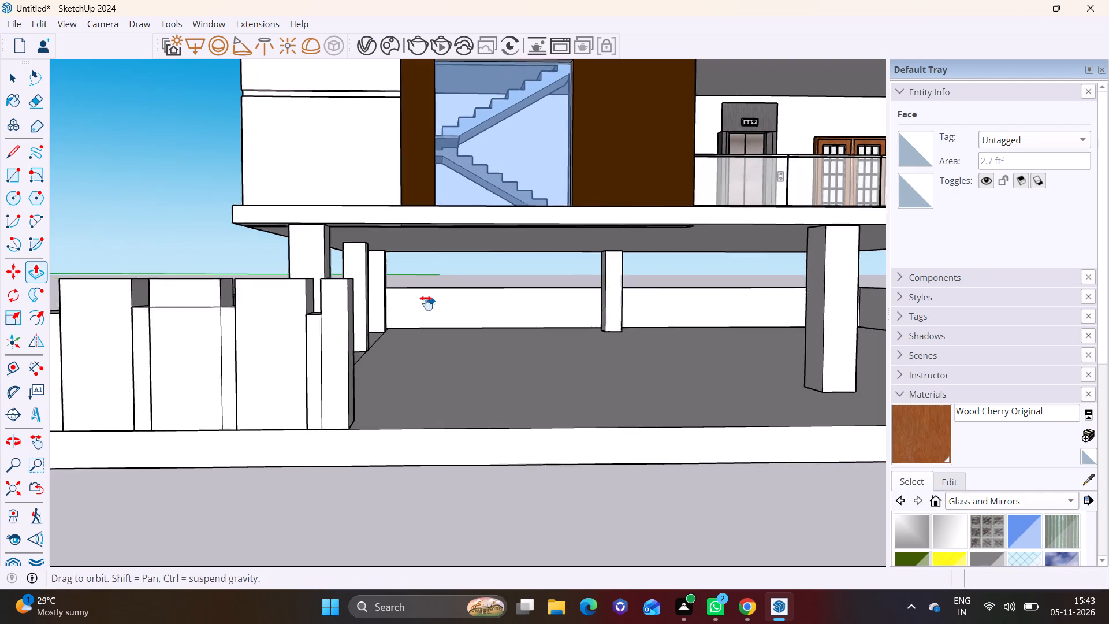
shift+middle_drag(426, 303, 332, 359)
shift+middle_drag(263, 367, 362, 269)
middle_drag(384, 306, 379, 306)
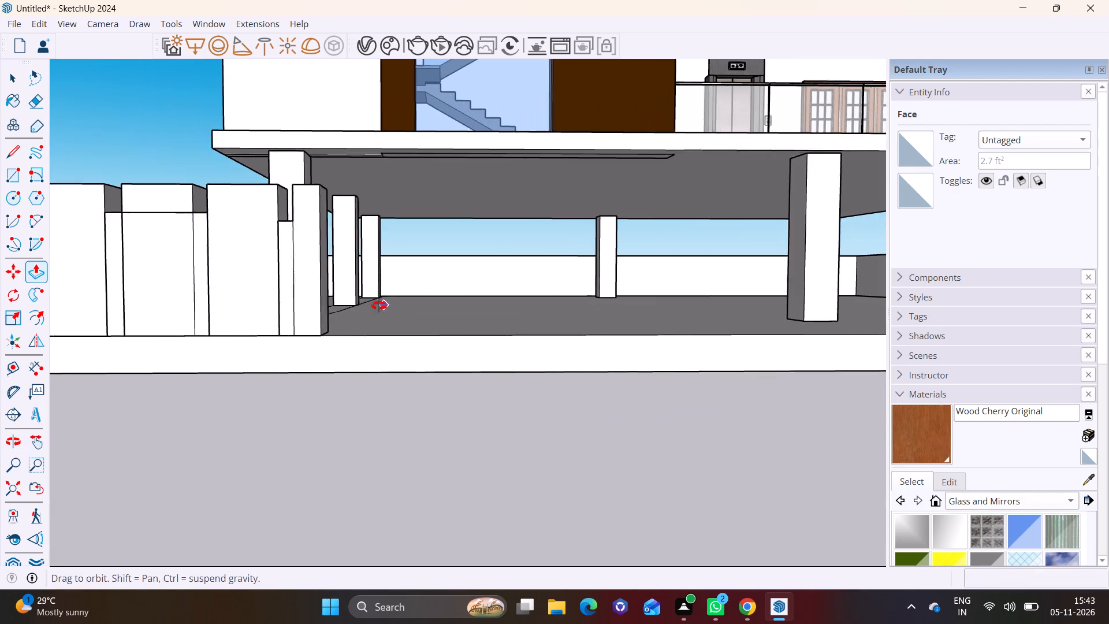
middle_drag(379, 306, 252, 336)
key(space)
scroll(174, 233, up, 3)
scroll(132, 172, up, 1)
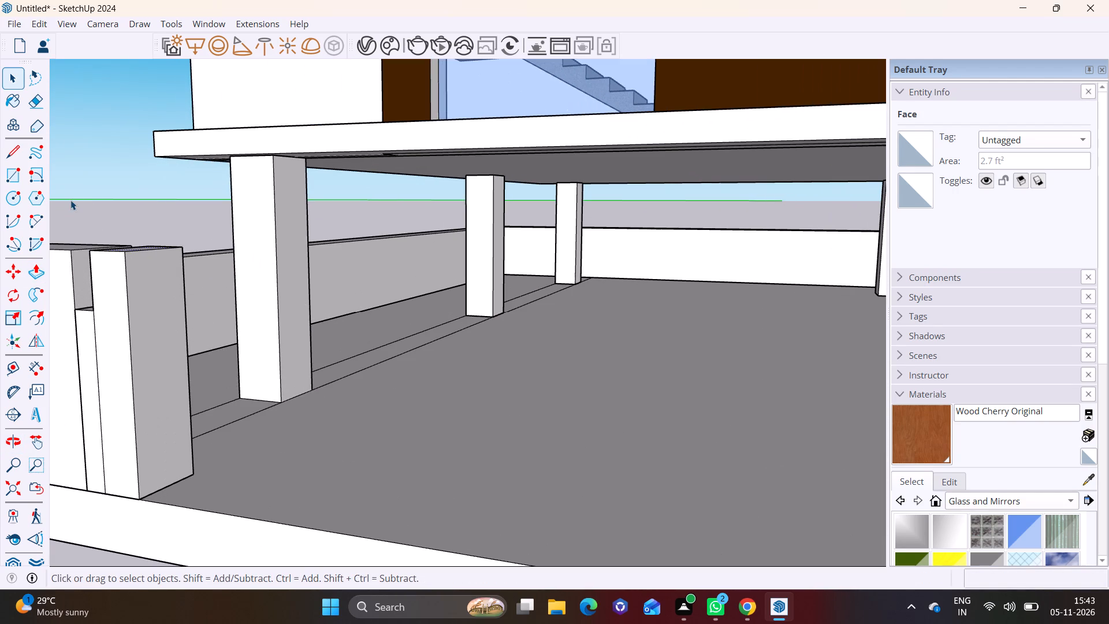
click(14, 152)
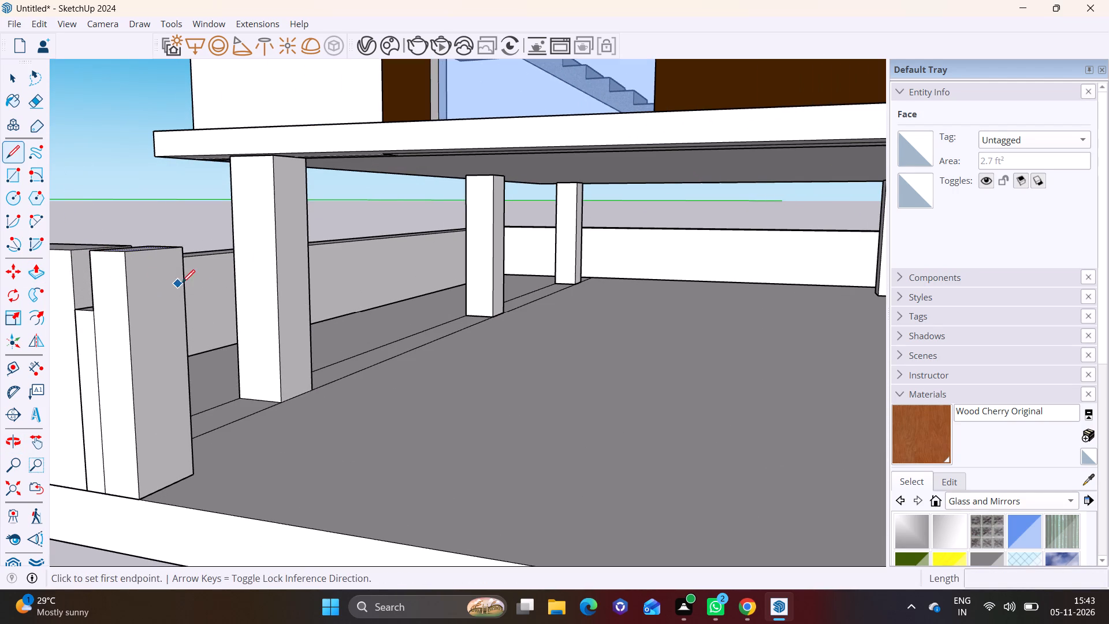
click(185, 278)
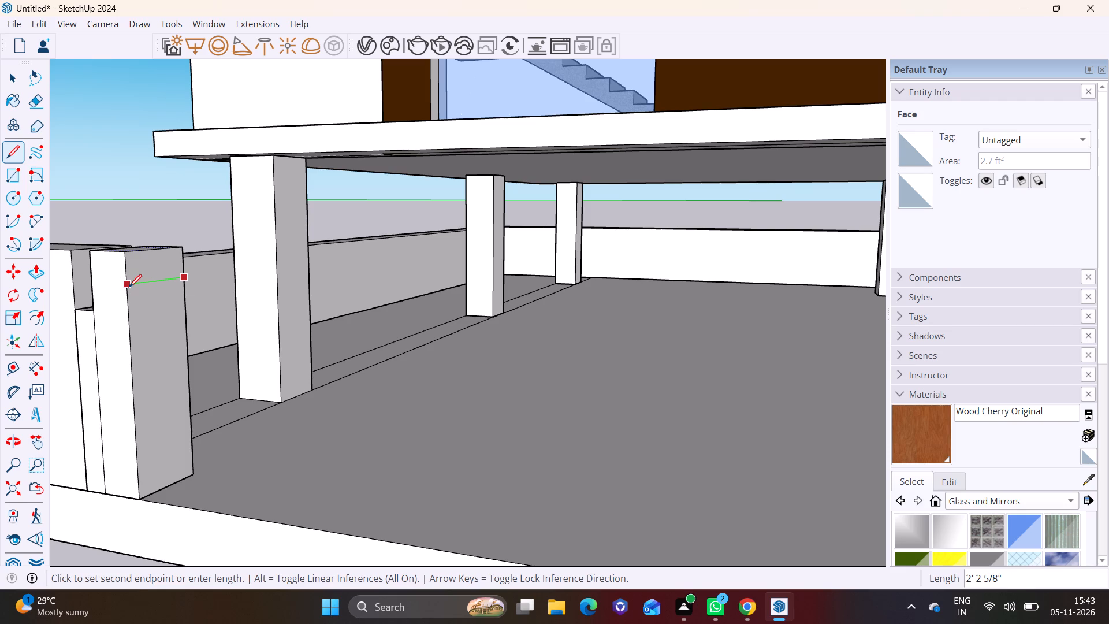
click(129, 287)
Pull the narrow post's side face above the line out about 14' 7" as a beam running towards the gate.
key(space)
click(154, 276)
click(35, 269)
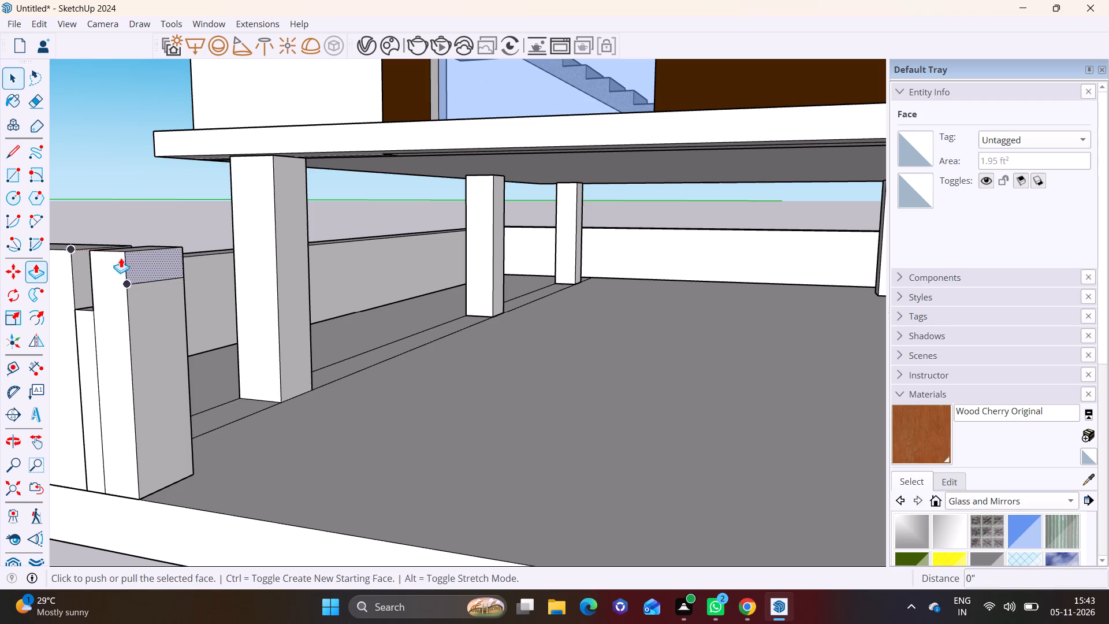
click(144, 258)
scroll(312, 262, down, 4)
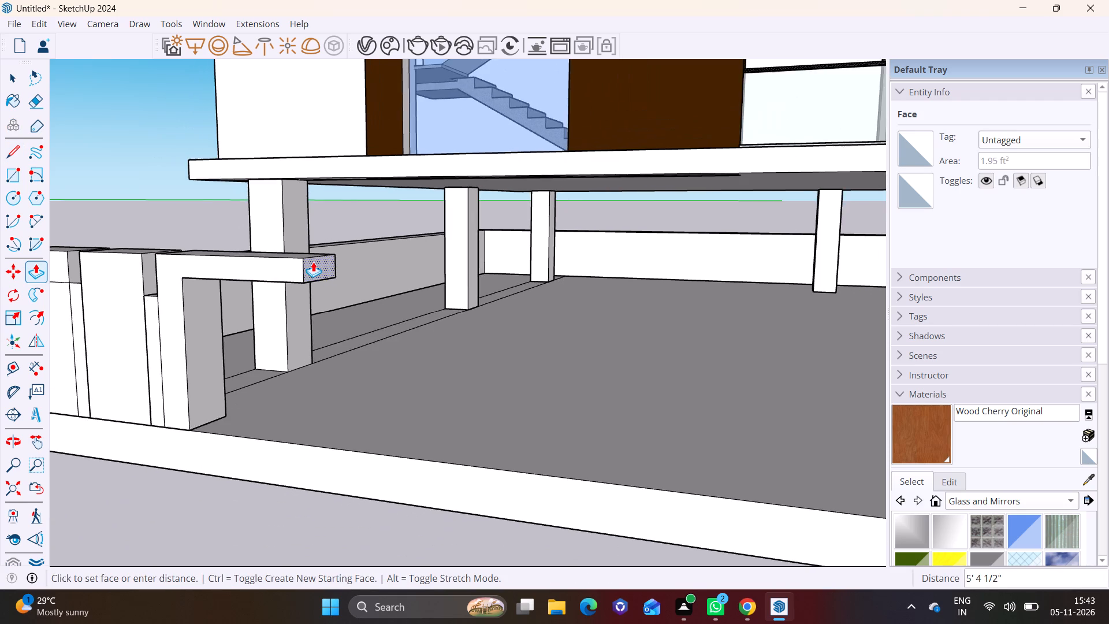
scroll(313, 262, down, 3)
scroll(579, 276, down, 5)
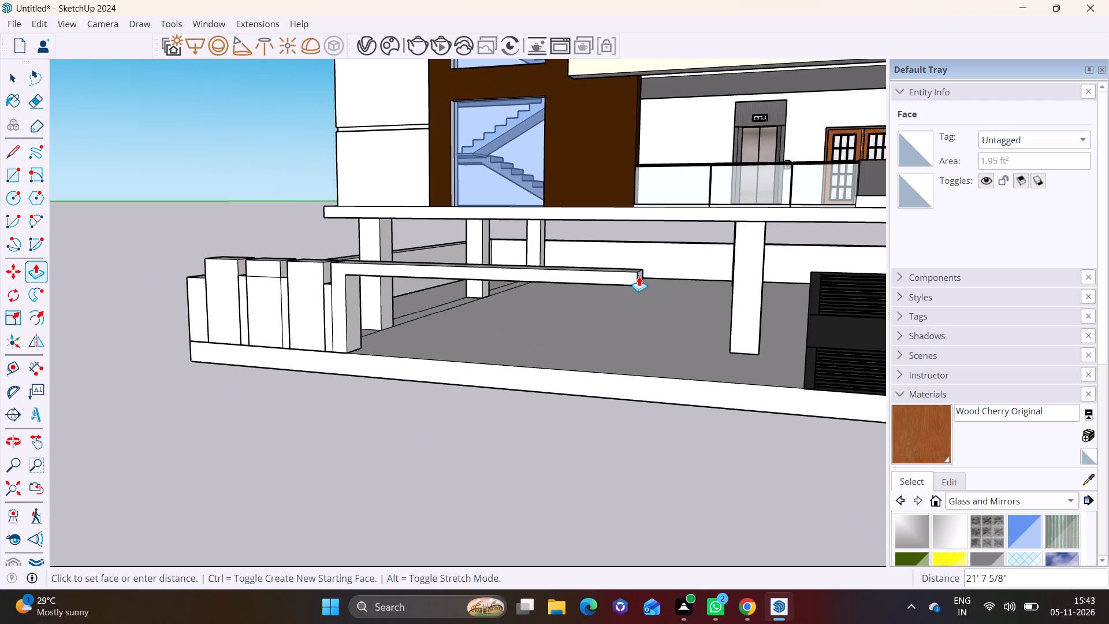
shift+middle_drag(639, 276, 518, 314)
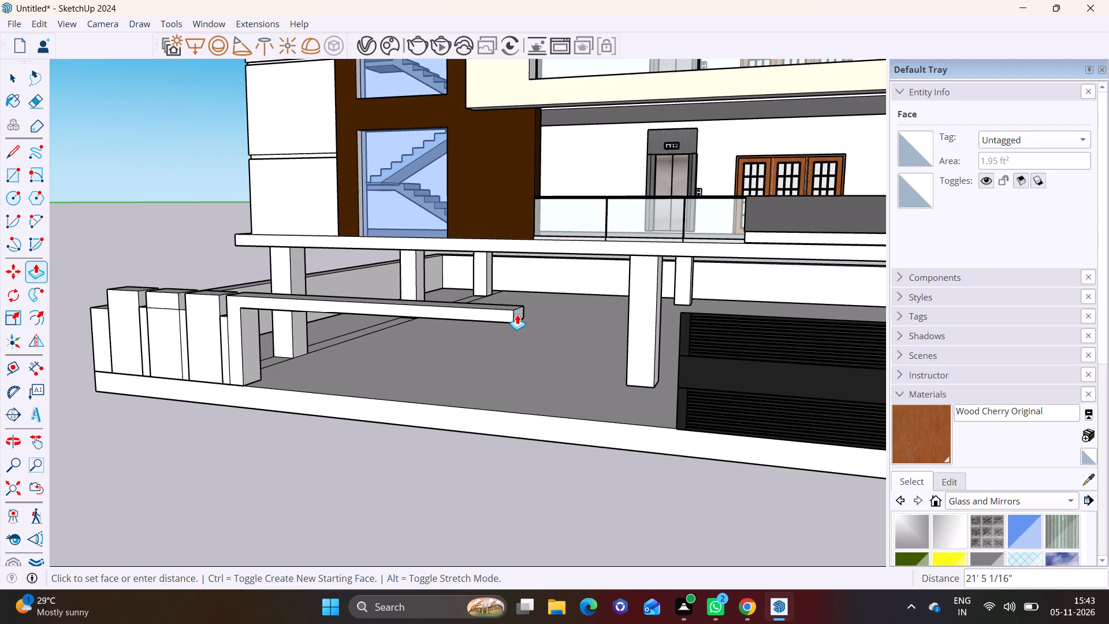
click(422, 303)
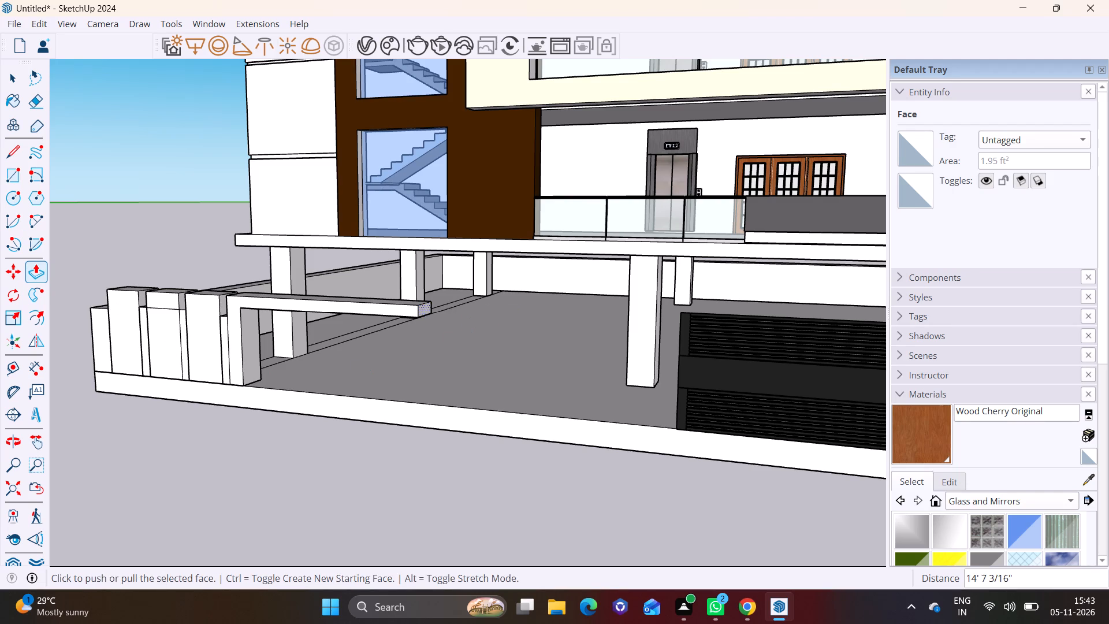
Draw a rectangle of about 8.3 ft² on the ground slab, from the gate's near bottom corner along the front edge.
click(5, 168)
scroll(556, 340, up, 4)
shift+middle_drag(587, 385, 434, 326)
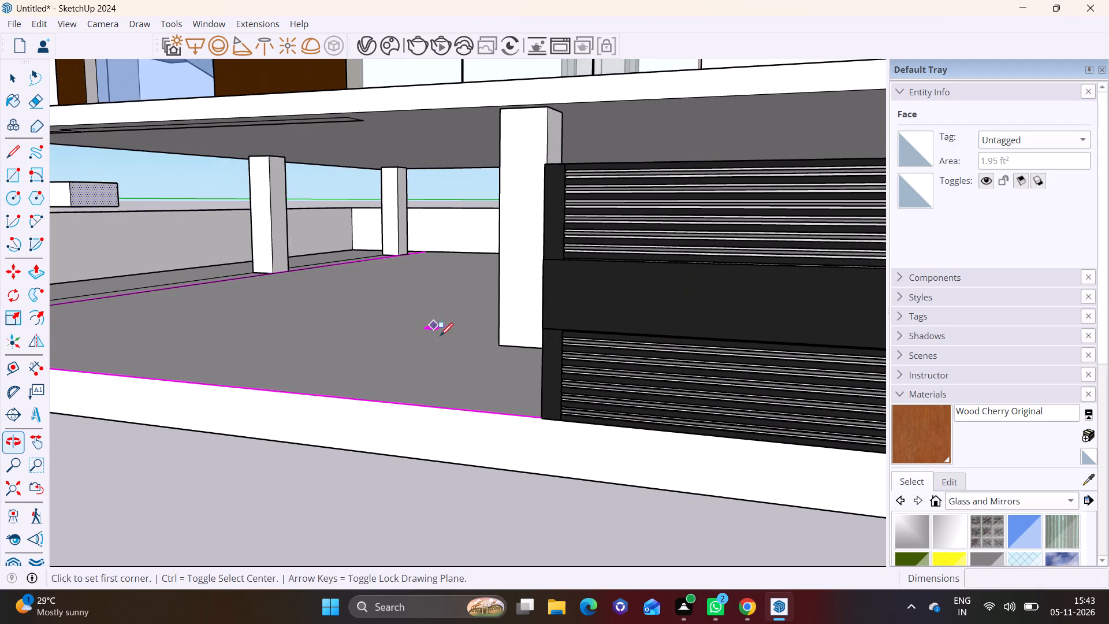
middle_drag(546, 392, 685, 491)
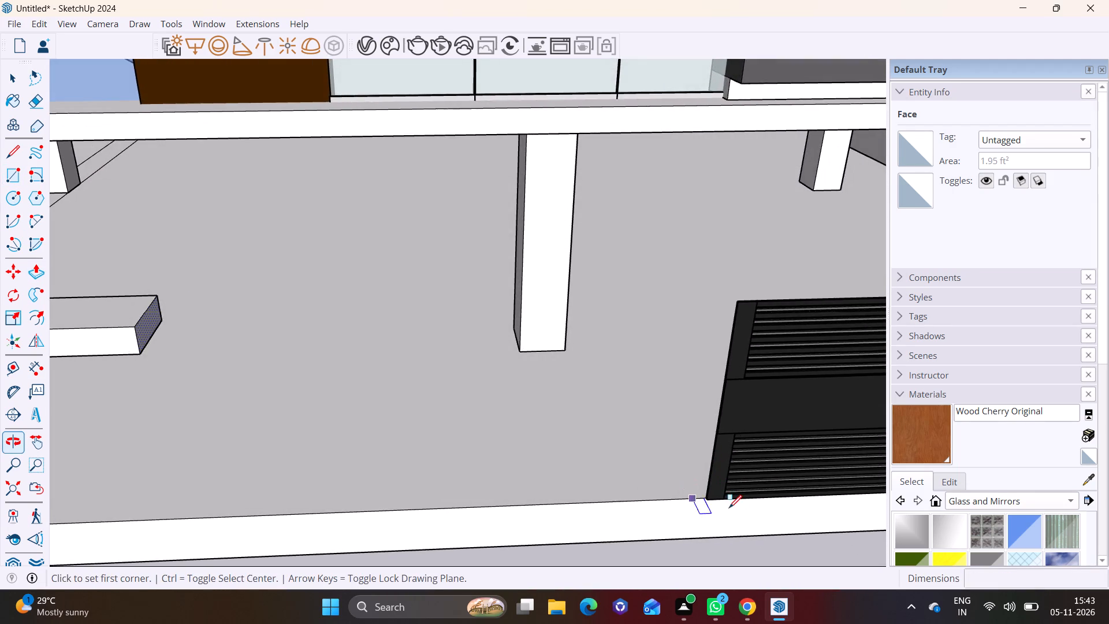
scroll(733, 507, up, 10)
middle_drag(713, 495, 717, 387)
scroll(729, 462, up, 1)
middle_drag(729, 462, 731, 430)
middle_drag(742, 452, 743, 453)
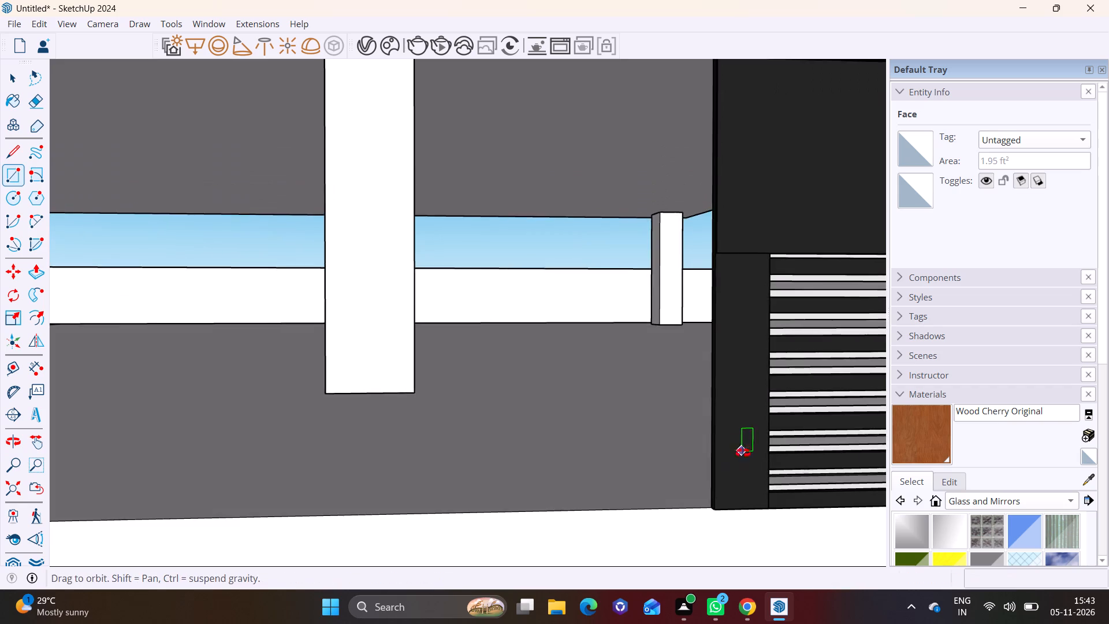
middle_drag(743, 453, 751, 295)
scroll(743, 454, up, 1)
scroll(773, 439, down, 1)
shift+middle_drag(773, 445, 716, 318)
scroll(693, 376, up, 2)
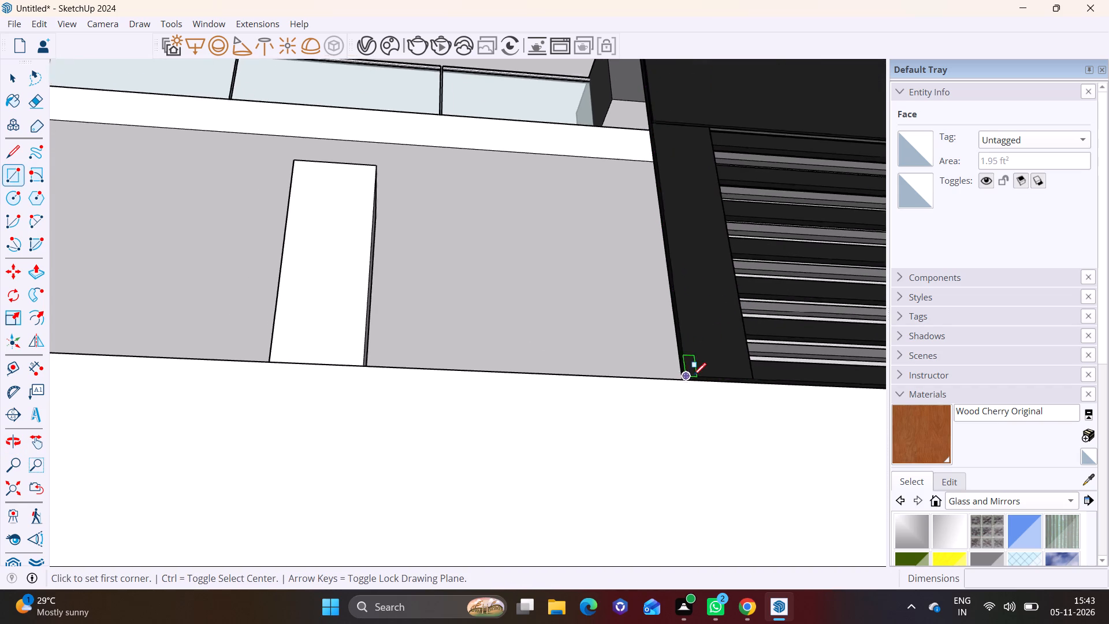
scroll(693, 376, up, 1)
middle_drag(690, 351, 671, 487)
scroll(667, 328, down, 1)
middle_drag(667, 376, 655, 459)
shift+middle_drag(667, 264, 702, 395)
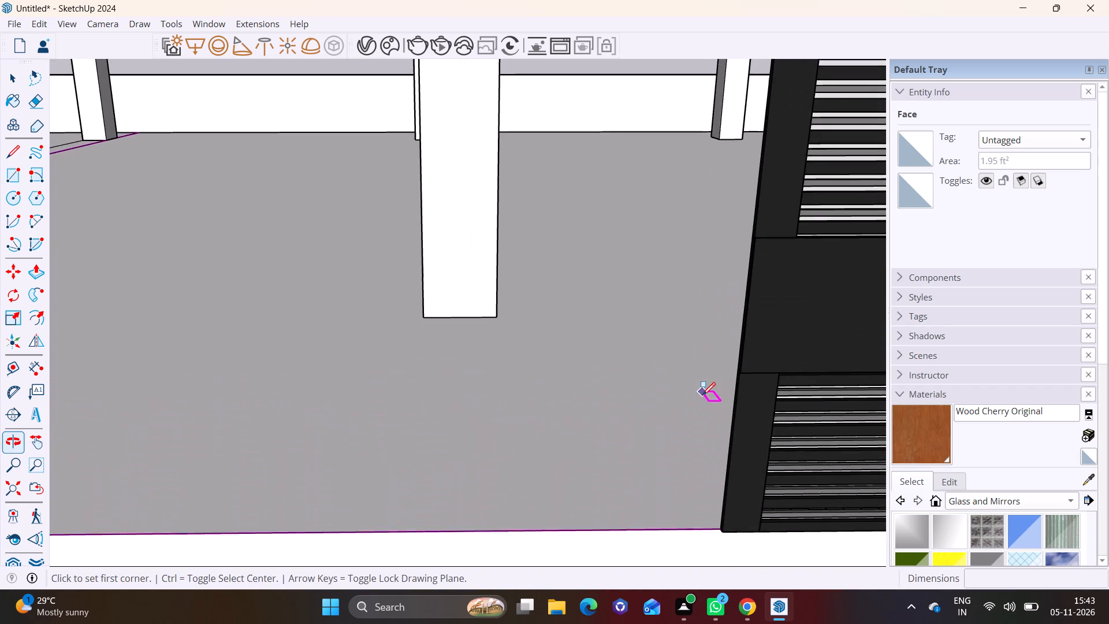
scroll(697, 414, up, 2)
shift+middle_drag(714, 492, 718, 309)
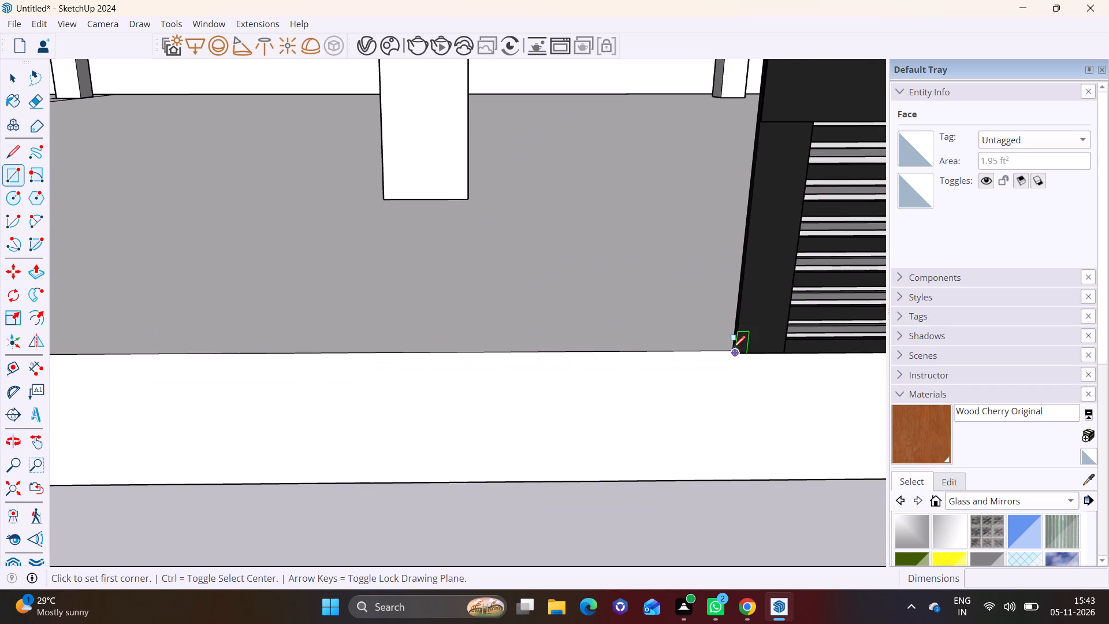
click(730, 348)
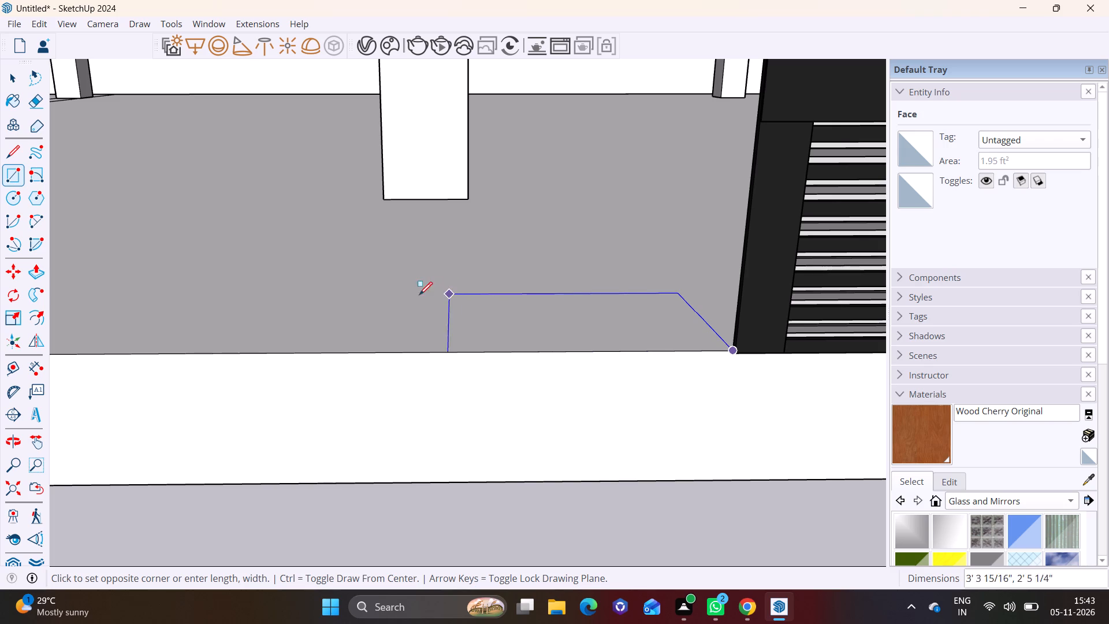
click(379, 304)
Pull the rectangle beside the gate up about 6' as a solid wall block.
key(space)
click(420, 325)
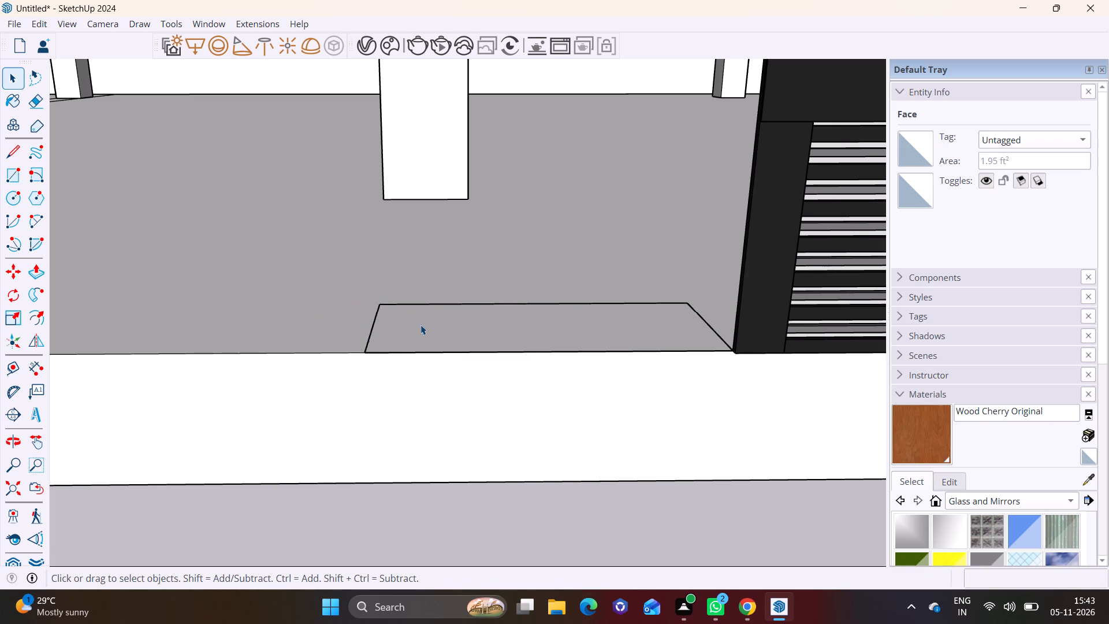
click(32, 276)
click(468, 318)
scroll(481, 253, down, 3)
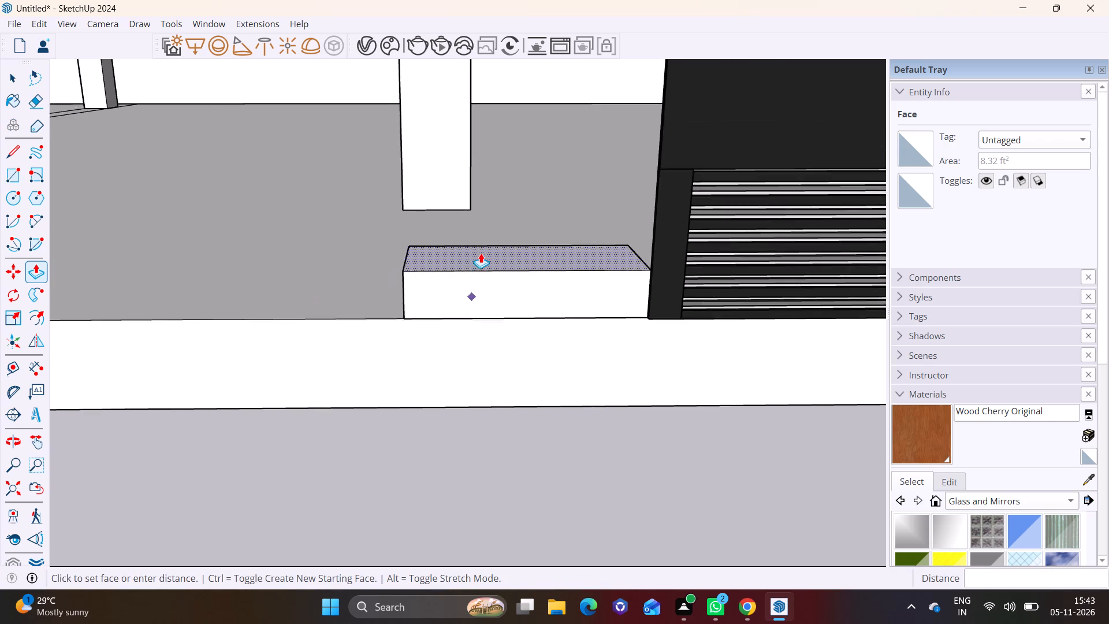
scroll(481, 253, down, 4)
shift+middle_drag(423, 191, 612, 256)
scroll(513, 264, down, 4)
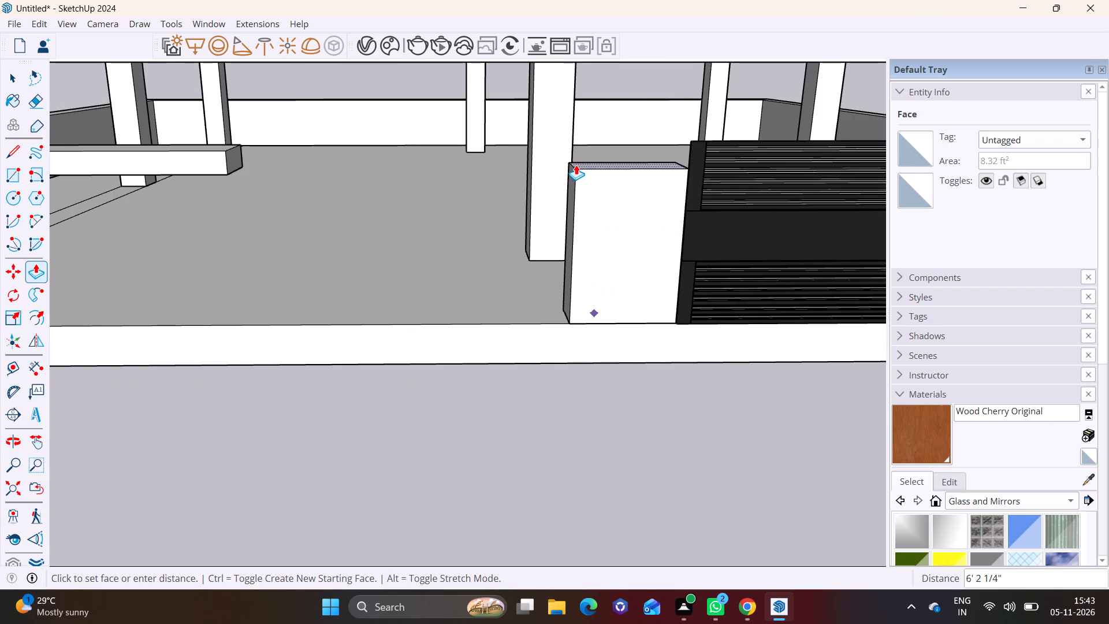
click(576, 169)
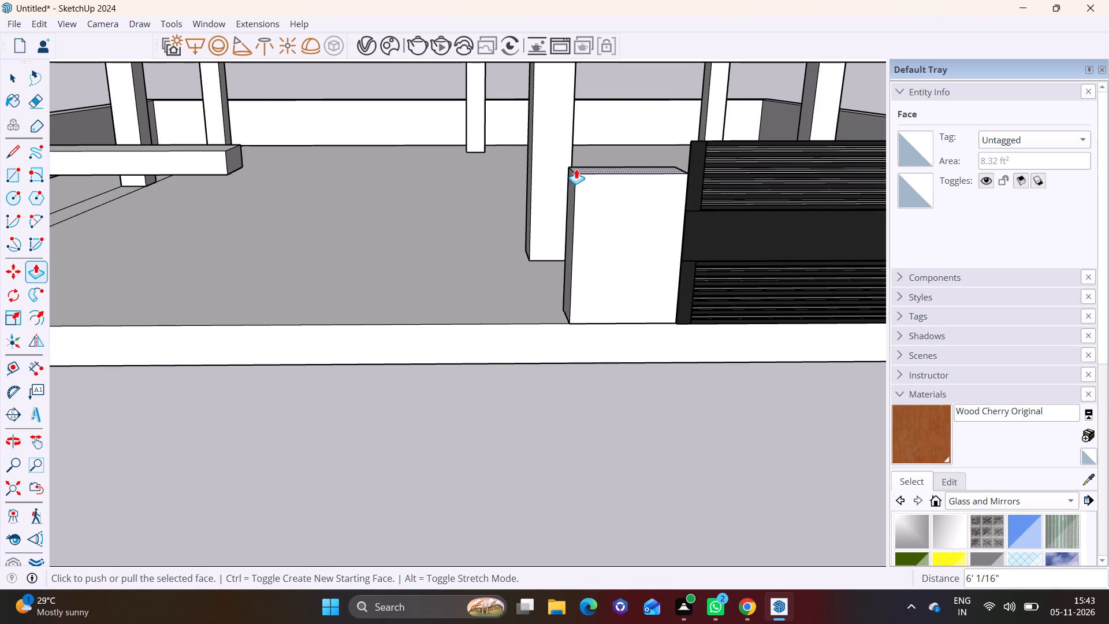
key(space)
Pull the wall block's side face facing away from the gate along the front edge to line up with the beam's end.
middle_drag(594, 218, 669, 214)
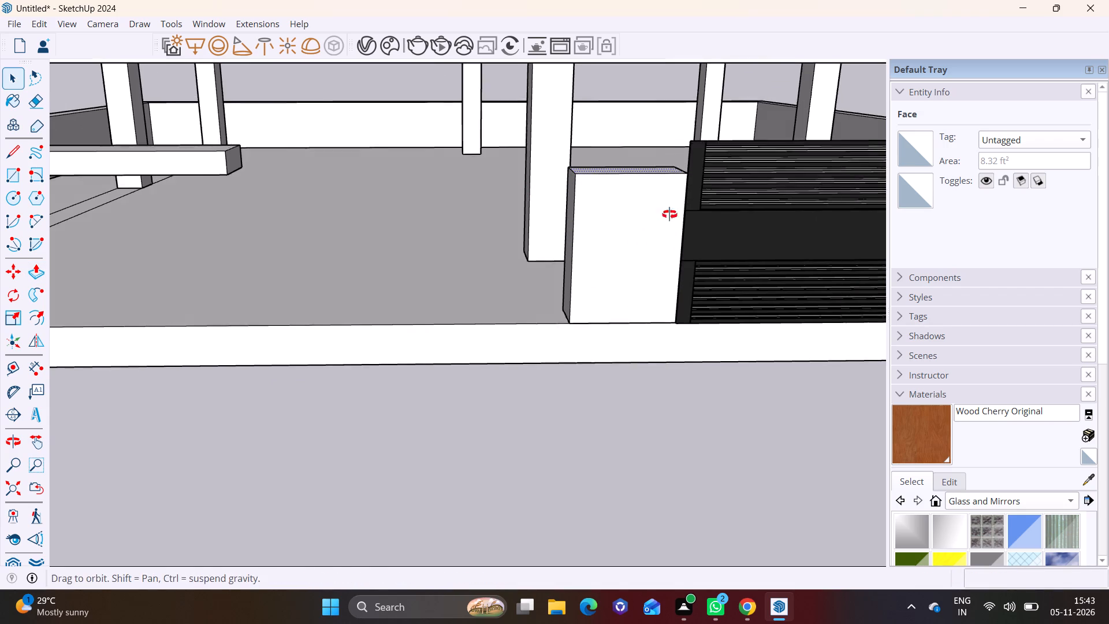
middle_drag(669, 214, 751, 212)
key(space)
click(544, 248)
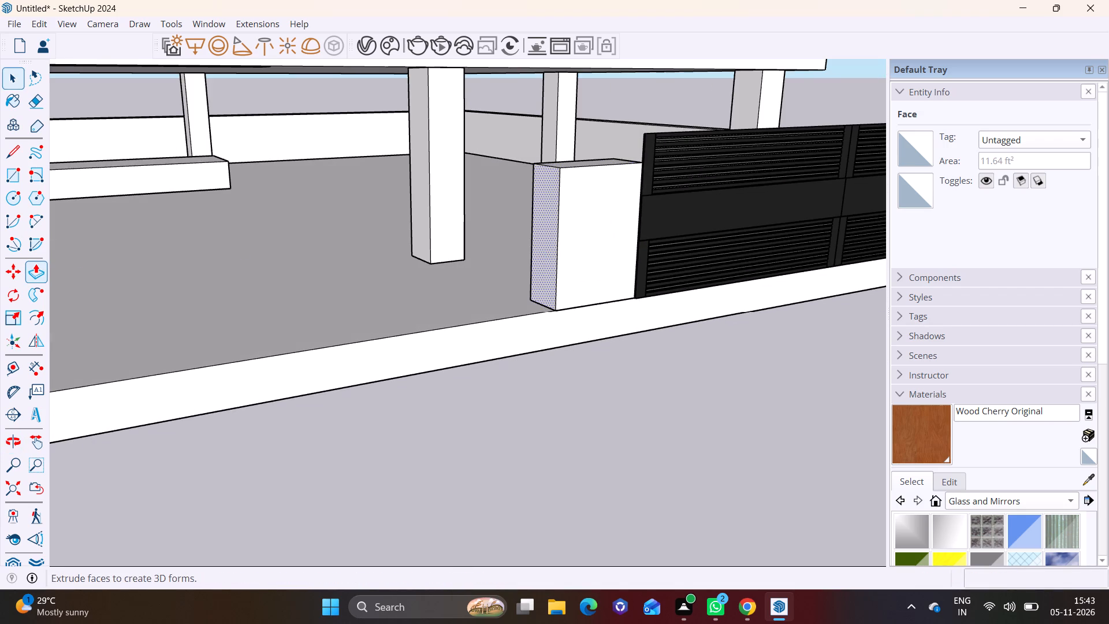
click(29, 266)
click(549, 244)
scroll(401, 263, down, 2)
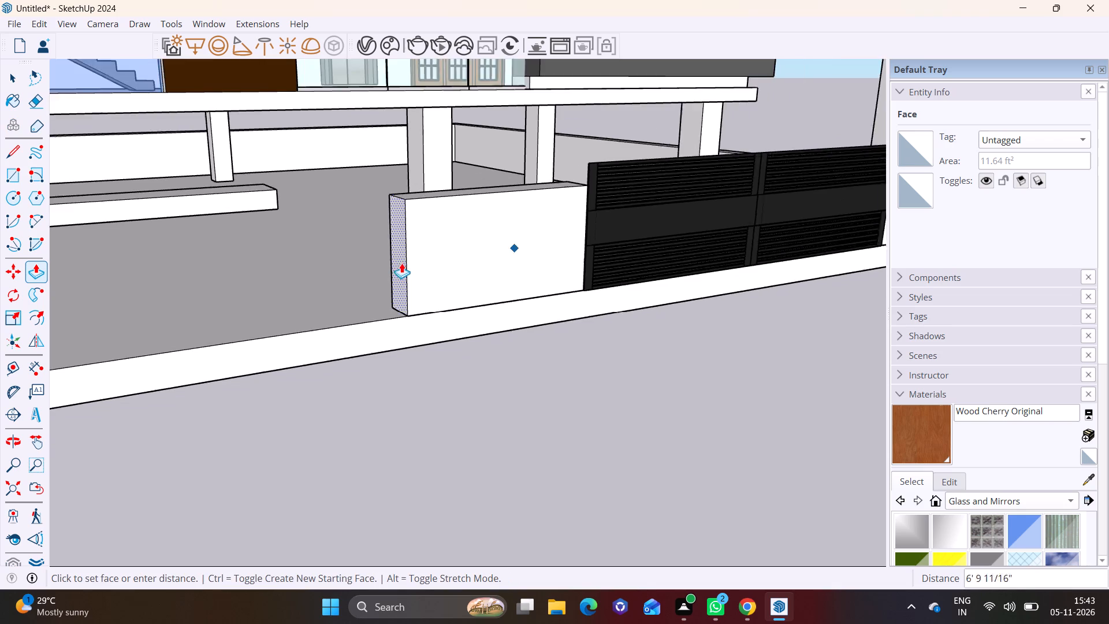
scroll(401, 263, down, 4)
click(289, 209)
middle_drag(403, 277, 269, 231)
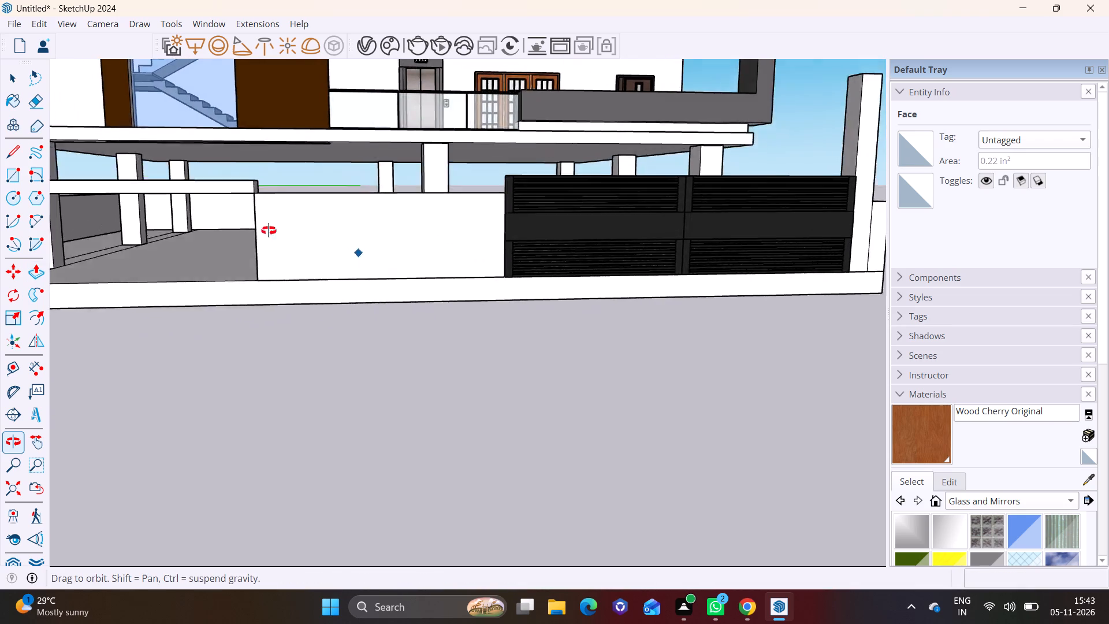
middle_drag(269, 231, 254, 224)
key(space)
Extend the beam's end face about 13' over the wall block's top, stopping short of the gate.
scroll(428, 476, down, 2)
shift+middle_drag(385, 313, 631, 387)
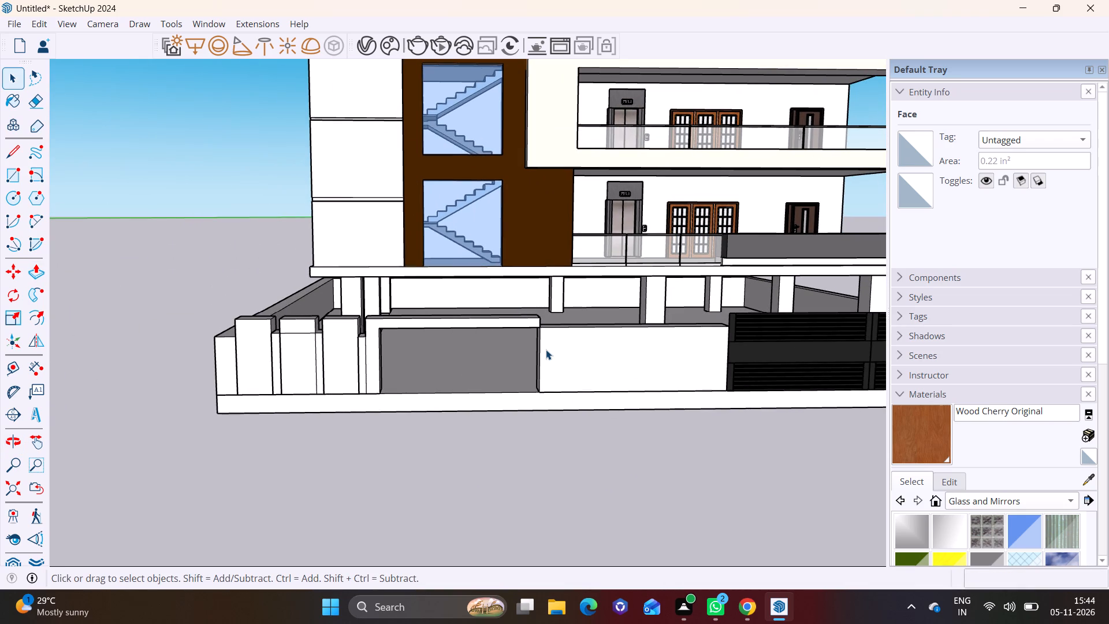
middle_drag(551, 352, 550, 299)
scroll(534, 296, up, 5)
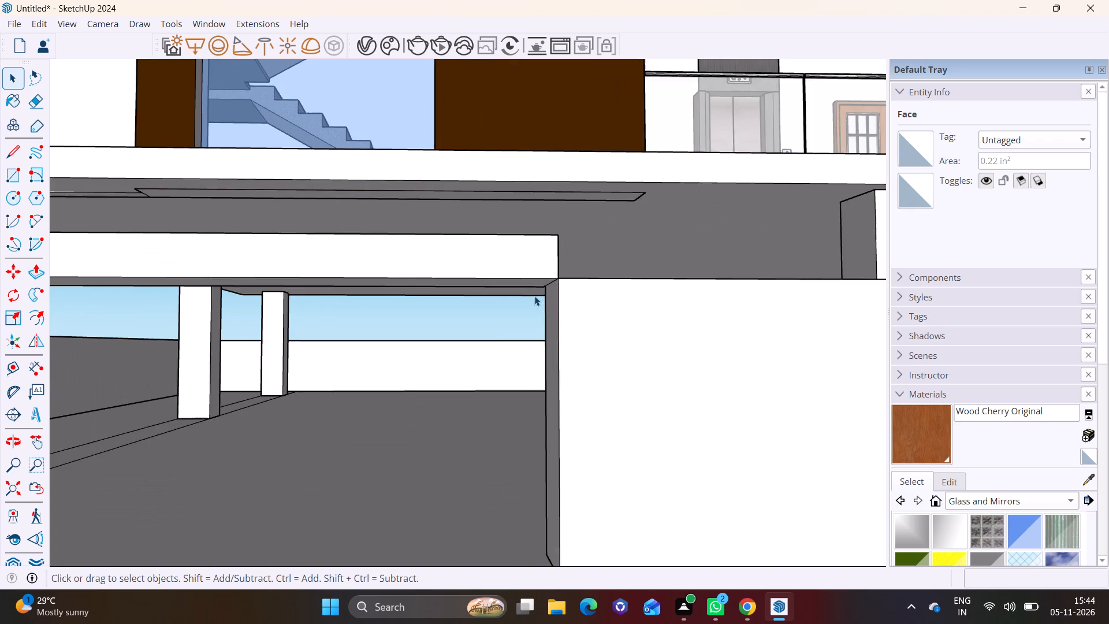
shift+middle_drag(559, 296, 496, 302)
middle_drag(489, 301, 303, 390)
scroll(319, 362, up, 2)
click(317, 352)
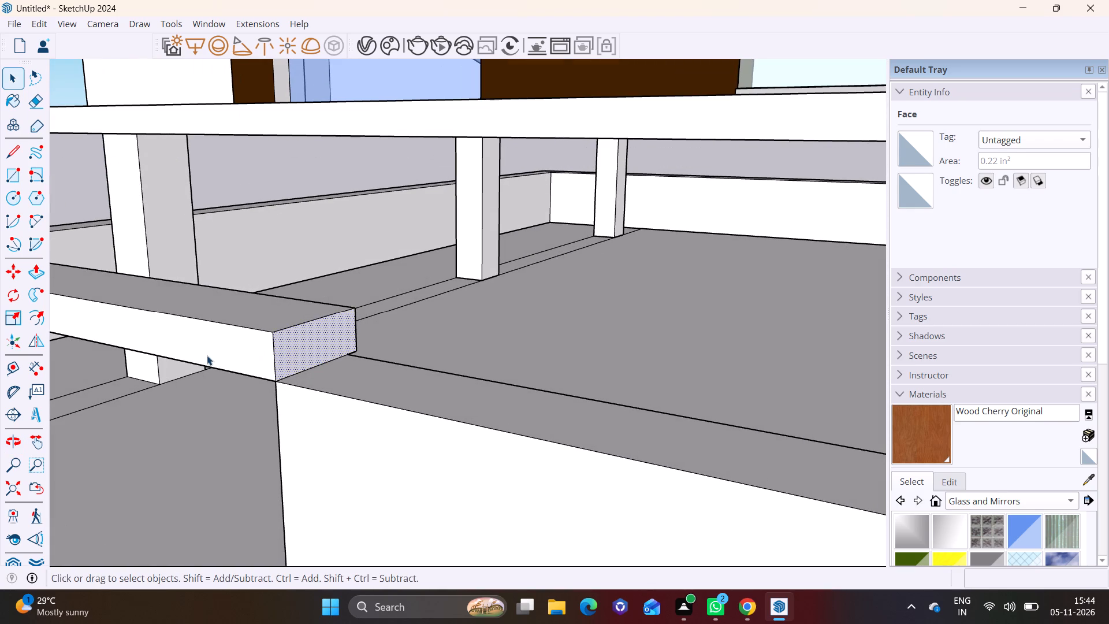
click(33, 270)
click(304, 346)
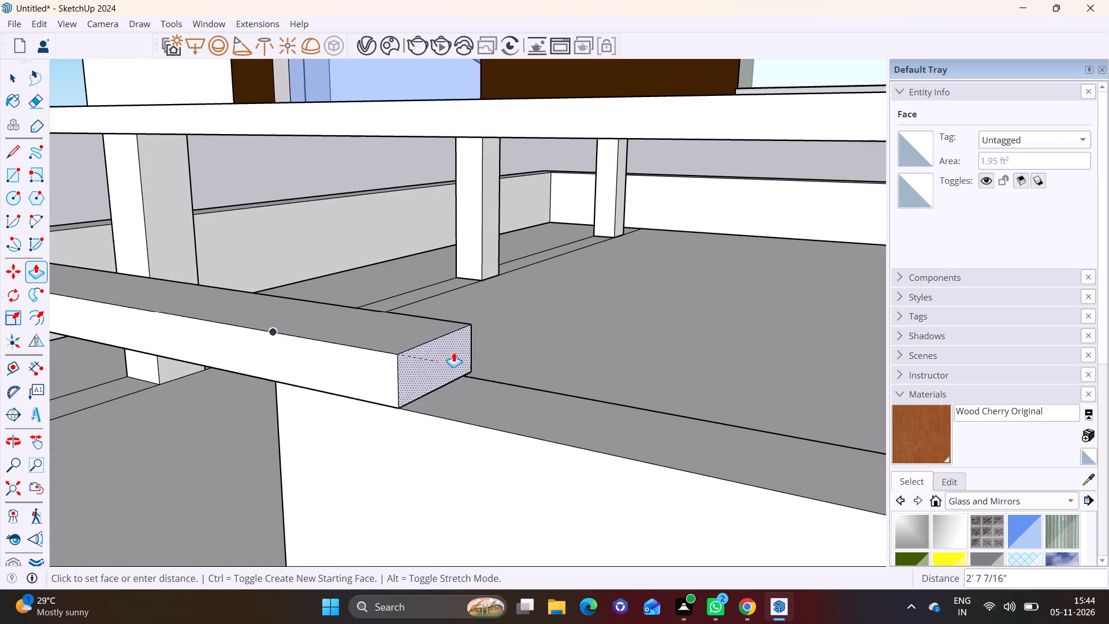
scroll(486, 356, down, 12)
shift+middle_drag(684, 400, 570, 356)
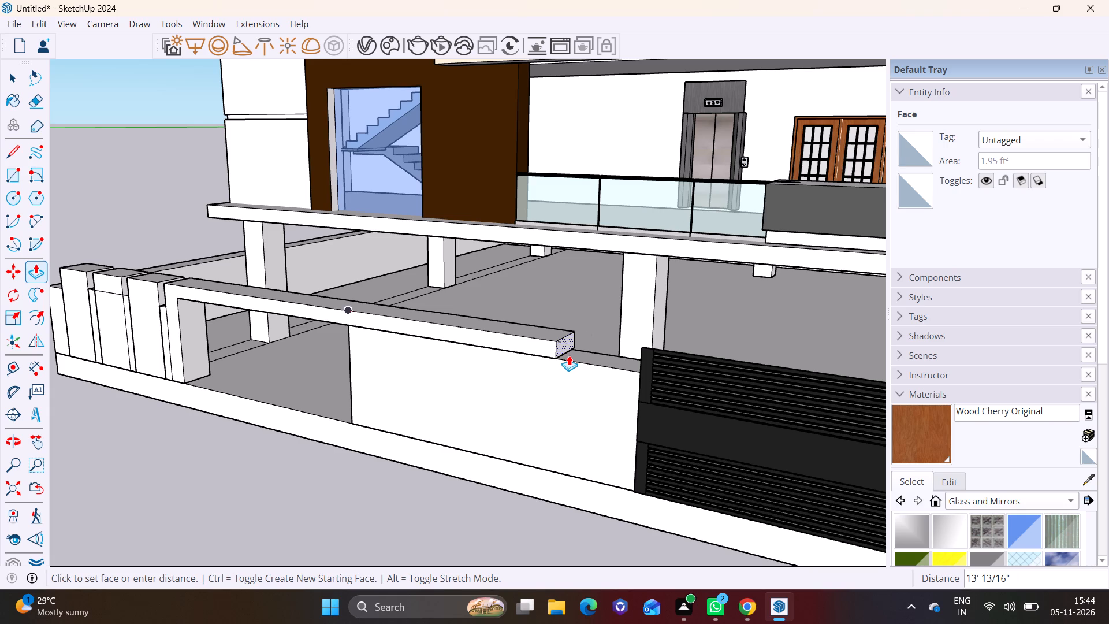
click(567, 352)
middle_drag(566, 382, 553, 380)
key(space)
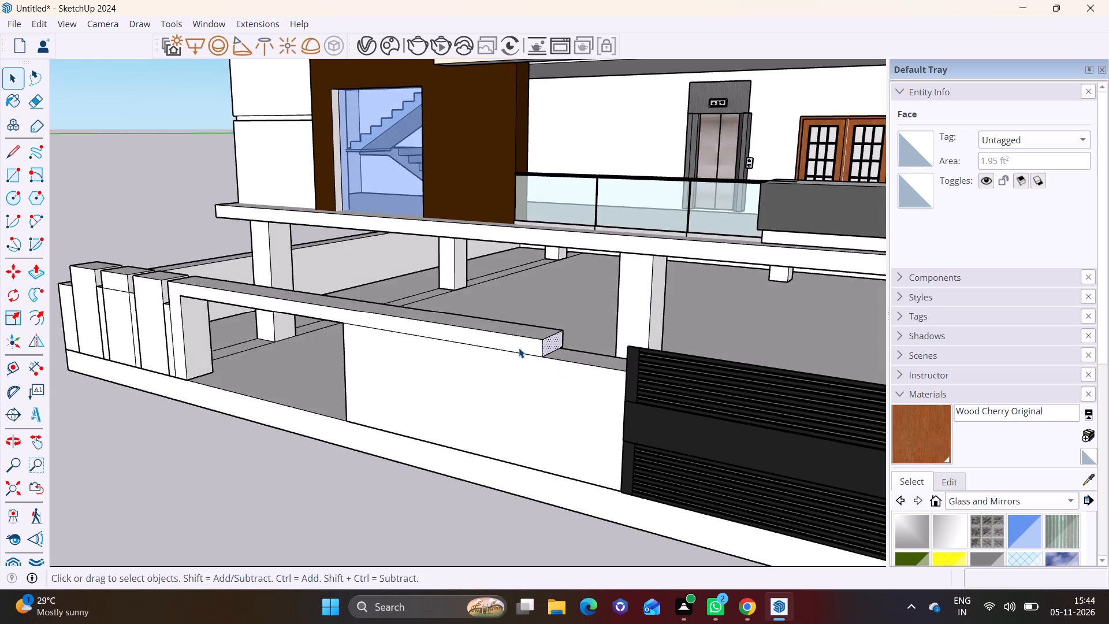
Draw a rectangle of about 8.6 ft² on the wall's top, filling the gap between the beam's end and the gate.
middle_drag(519, 349, 544, 406)
click(9, 184)
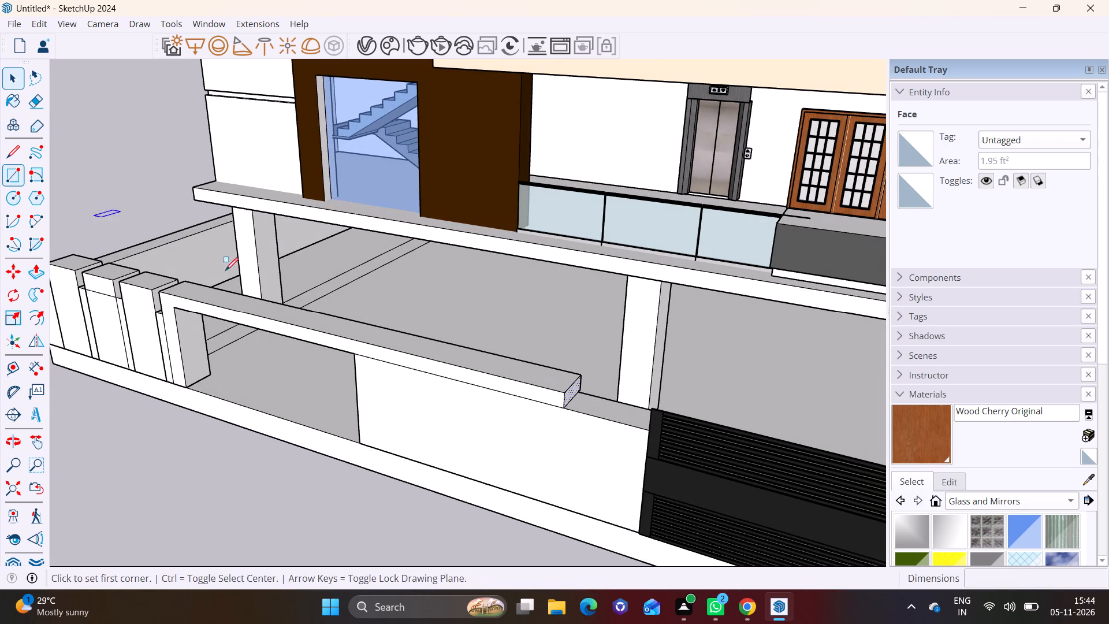
middle_drag(455, 362, 577, 434)
scroll(742, 399, up, 3)
click(704, 404)
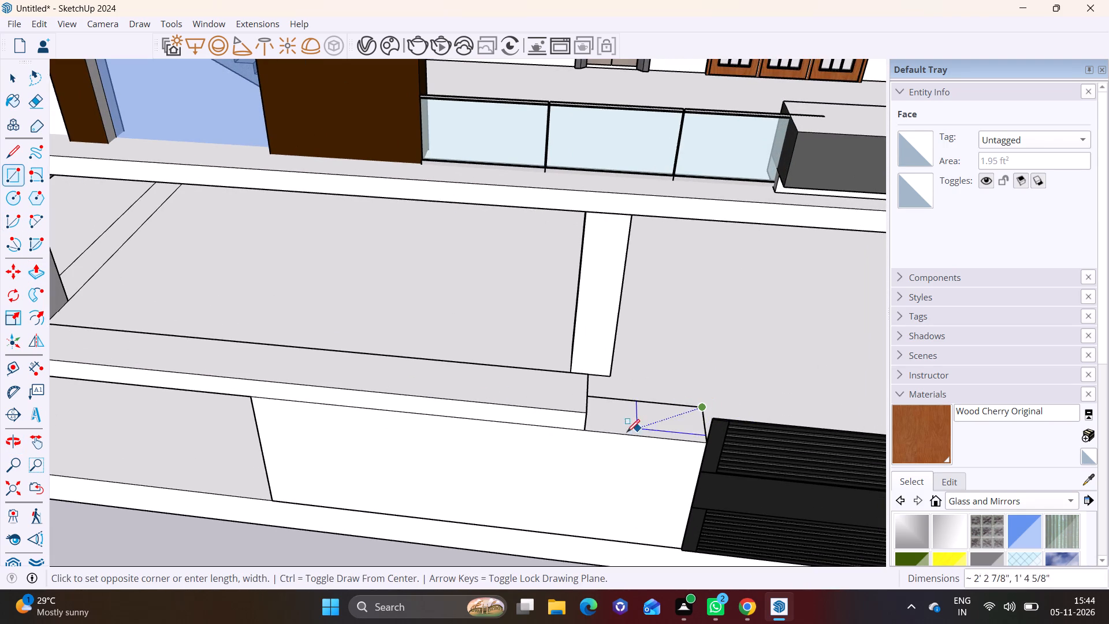
click(591, 428)
Pull the rectangle on the wall's top up level with the tall post at the gate's far end.
key(space)
click(616, 421)
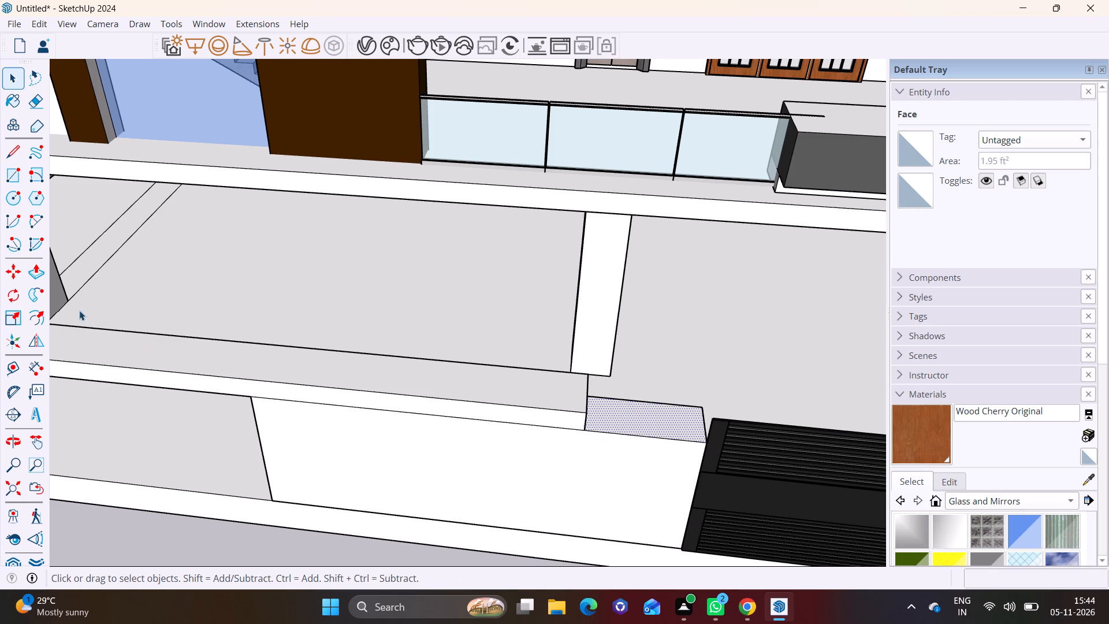
click(41, 272)
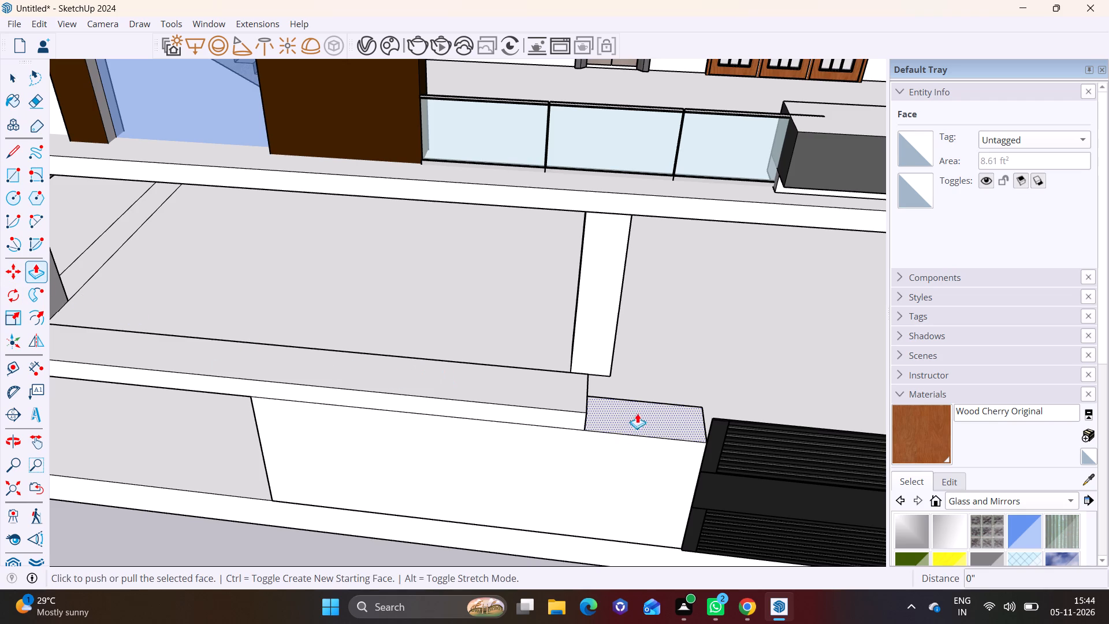
click(637, 411)
scroll(686, 378, down, 3)
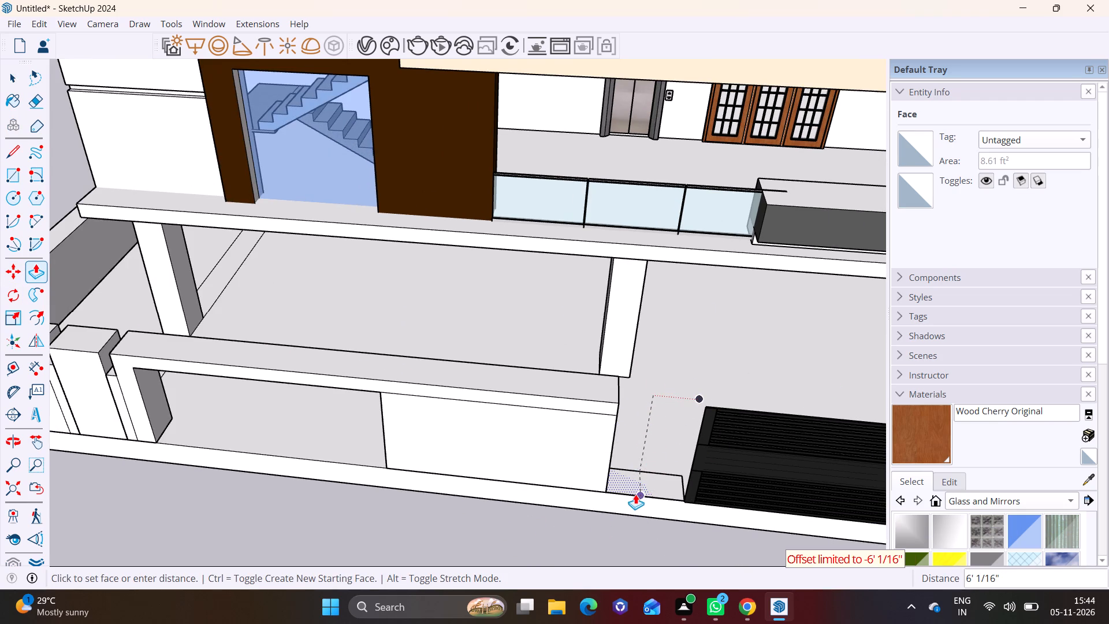
key(Escape)
click(657, 406)
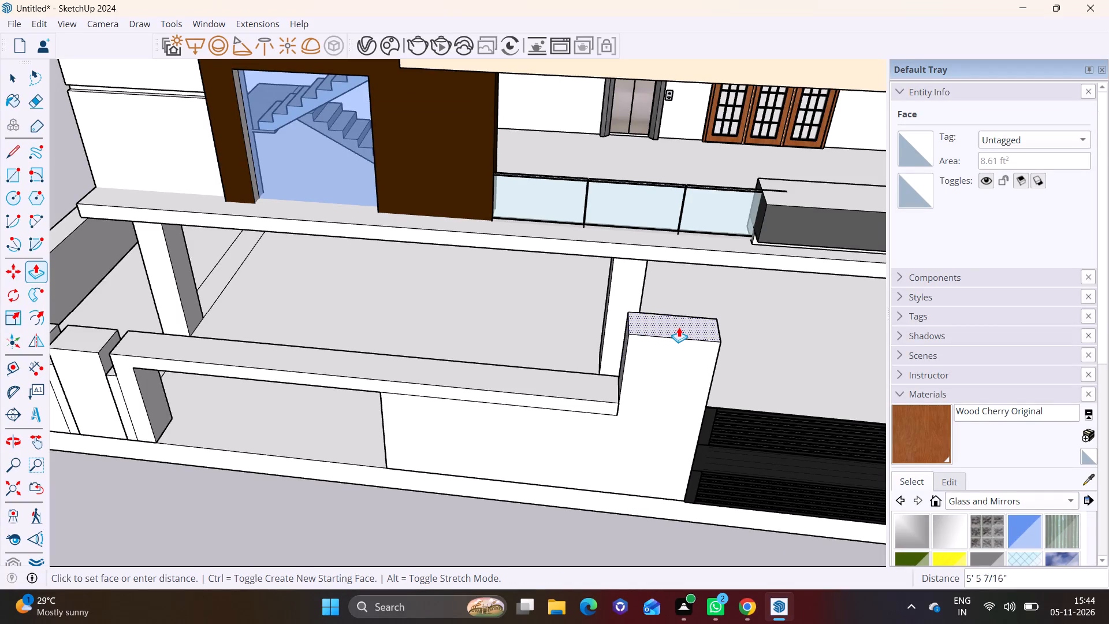
scroll(757, 328, down, 5)
shift+middle_drag(757, 328, 514, 314)
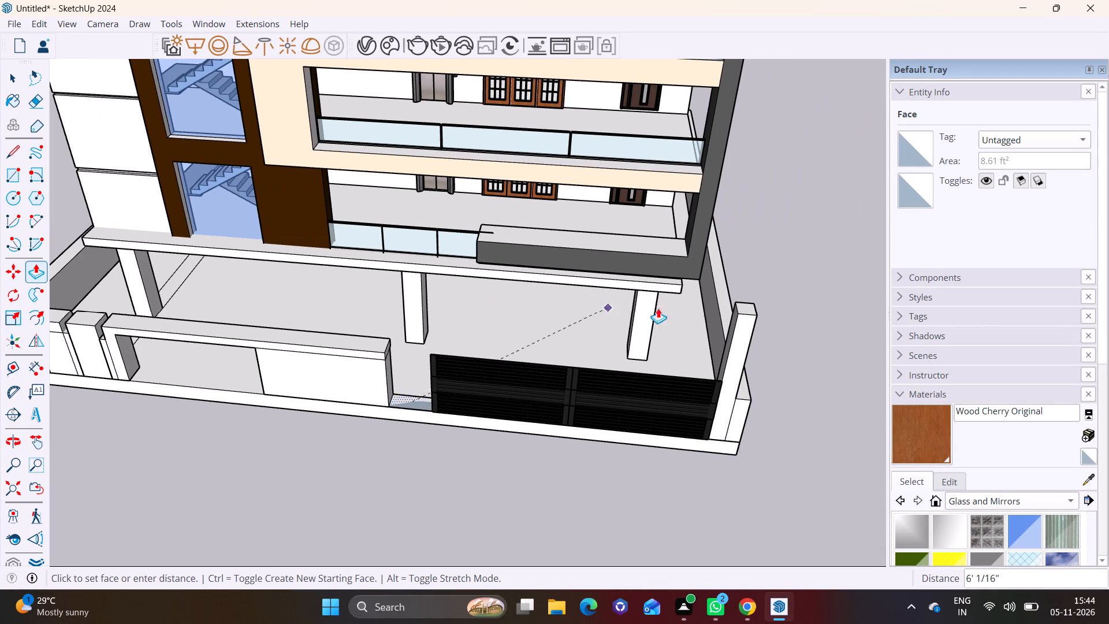
click(738, 312)
key(space)
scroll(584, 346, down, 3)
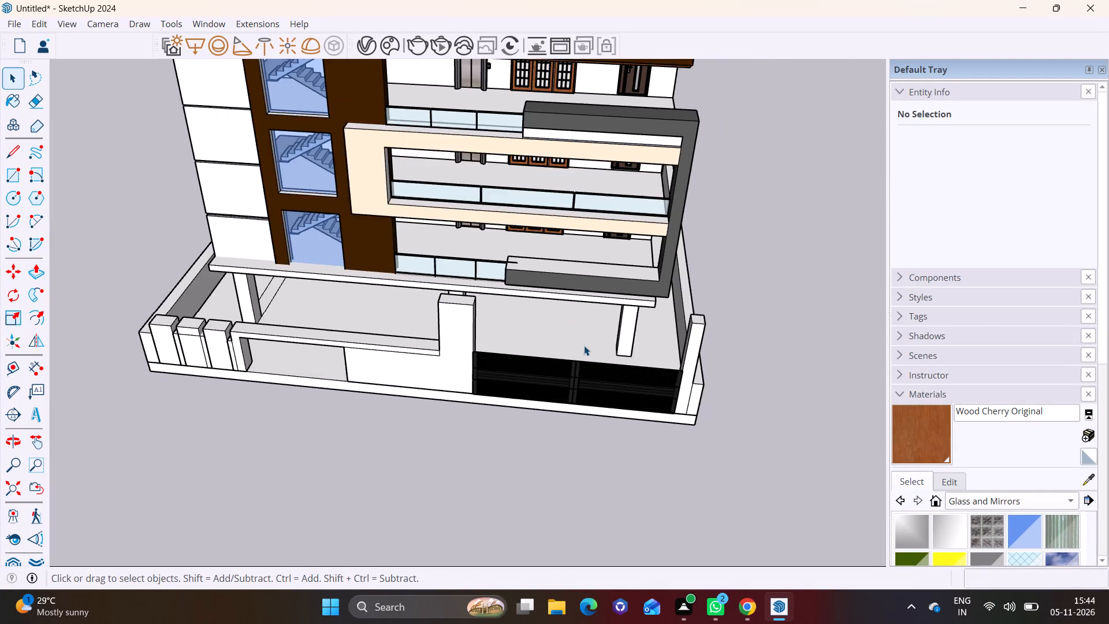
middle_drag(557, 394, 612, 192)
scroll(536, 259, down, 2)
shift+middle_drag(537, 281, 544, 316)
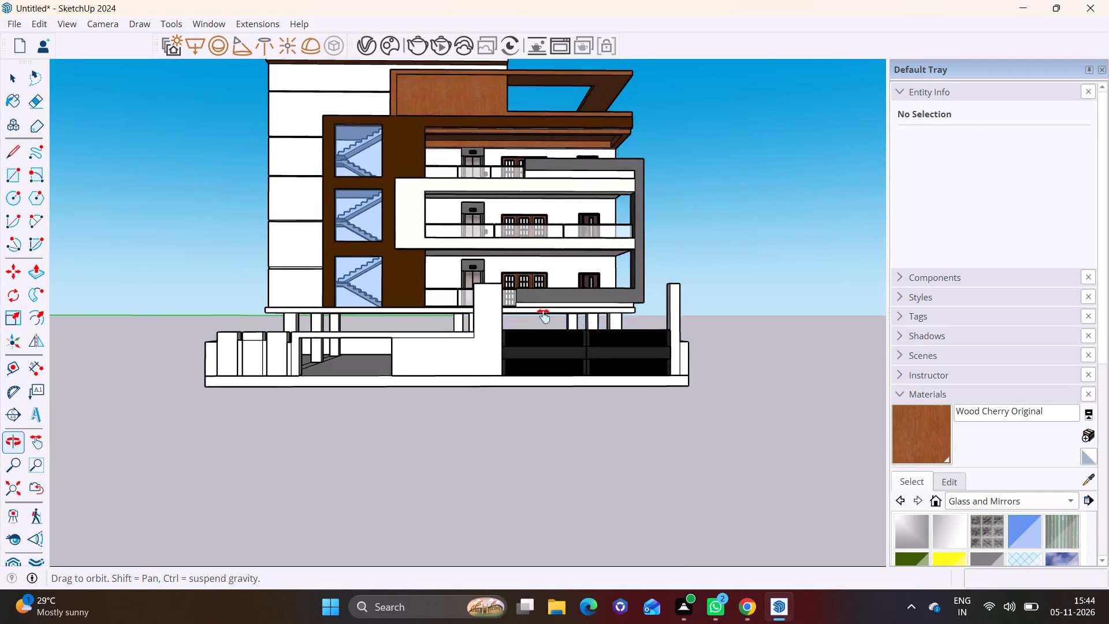
Draw a vertical line on the front wall from the beam's lower end corner beside the tall post down to the base slab.
shift+middle_drag(544, 316, 547, 330)
shift+middle_drag(505, 333, 572, 345)
scroll(451, 361, up, 3)
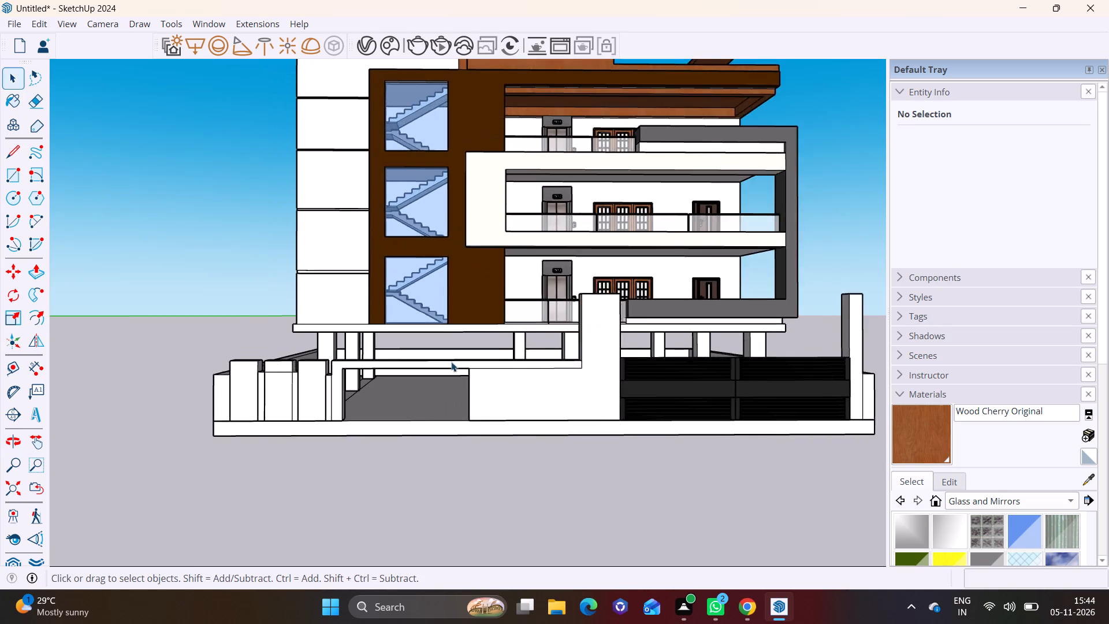
scroll(451, 362, up, 3)
middle_drag(556, 382, 561, 459)
scroll(534, 412, up, 1)
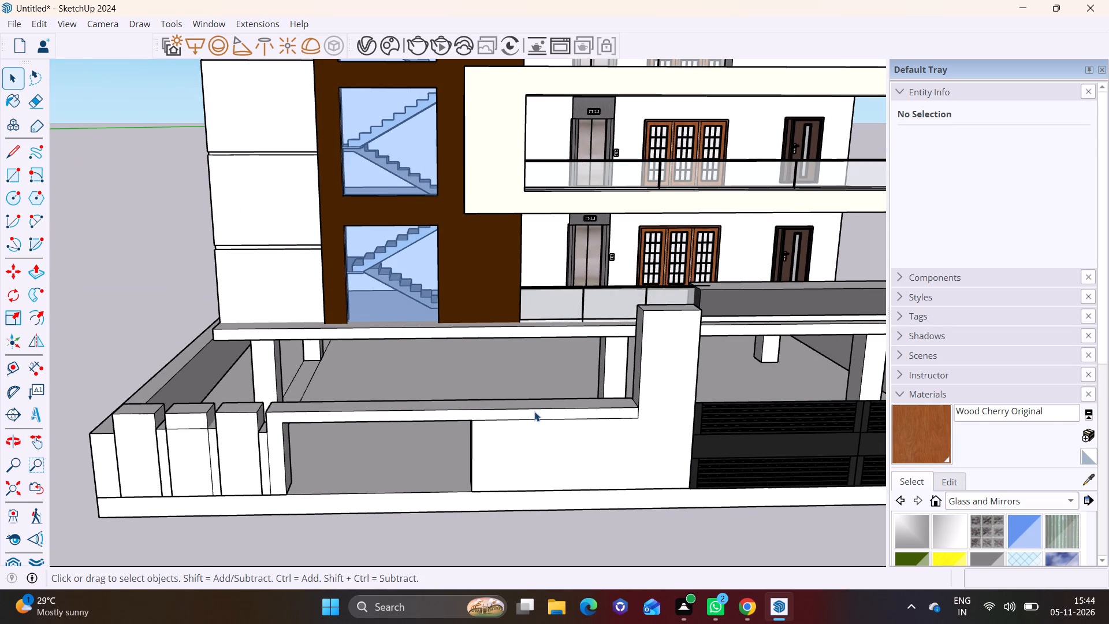
shift+middle_drag(531, 410, 505, 354)
middle_drag(518, 363, 514, 309)
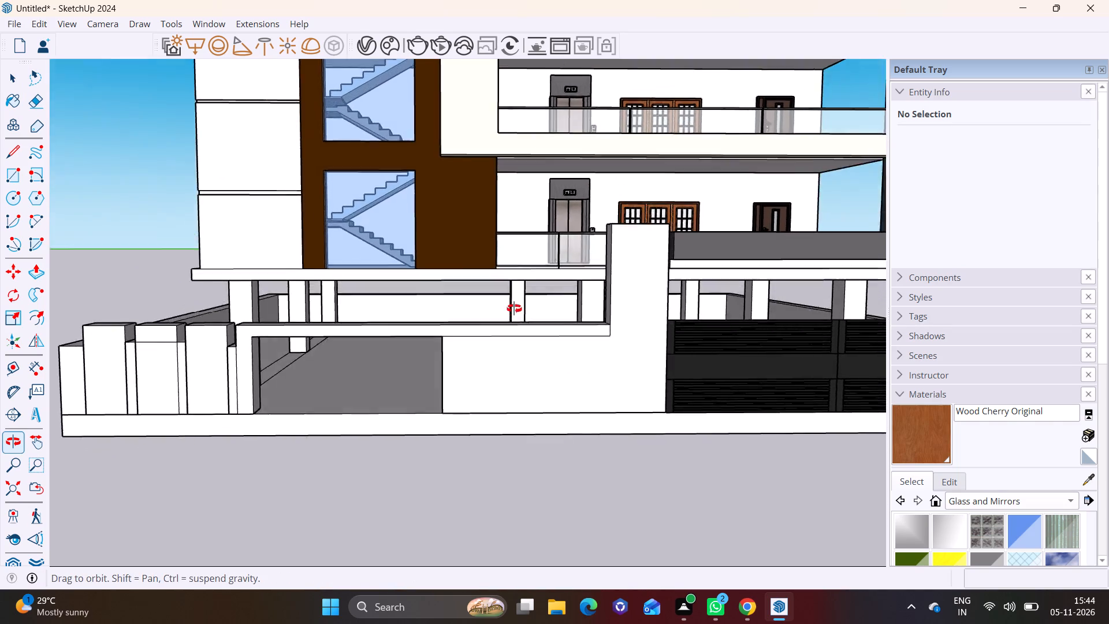
middle_drag(514, 309, 521, 277)
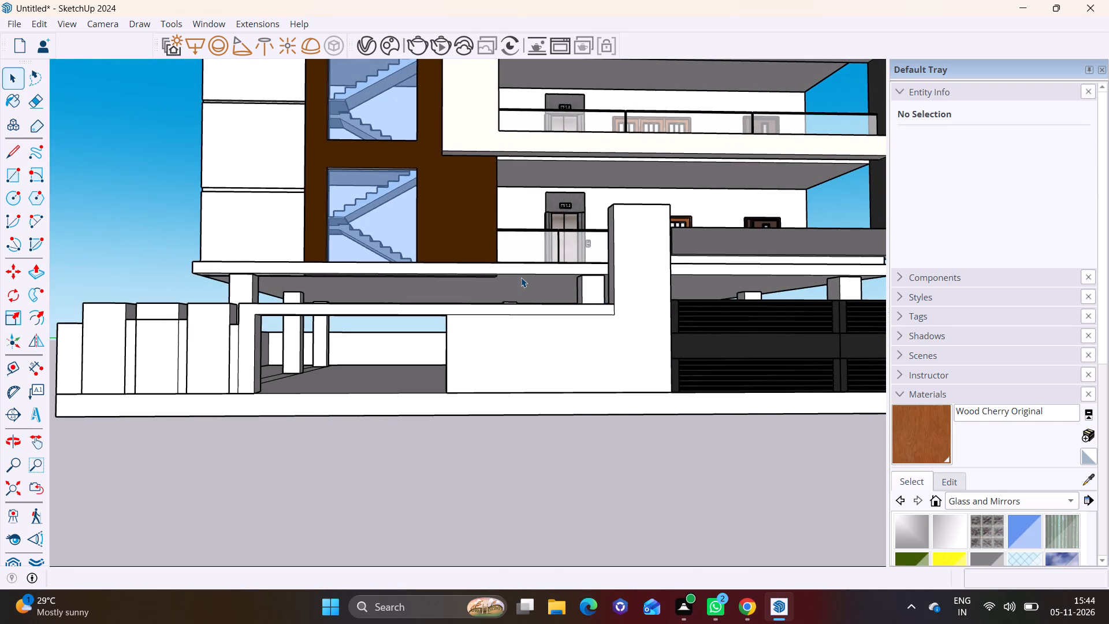
click(8, 152)
scroll(522, 283, up, 1)
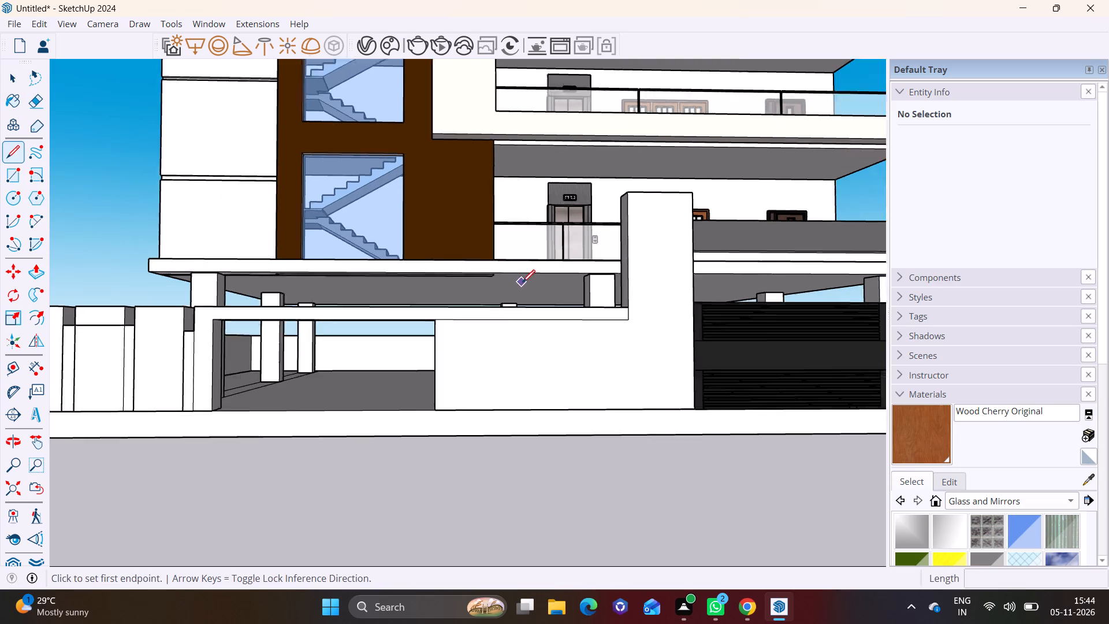
scroll(522, 283, up, 4)
click(676, 339)
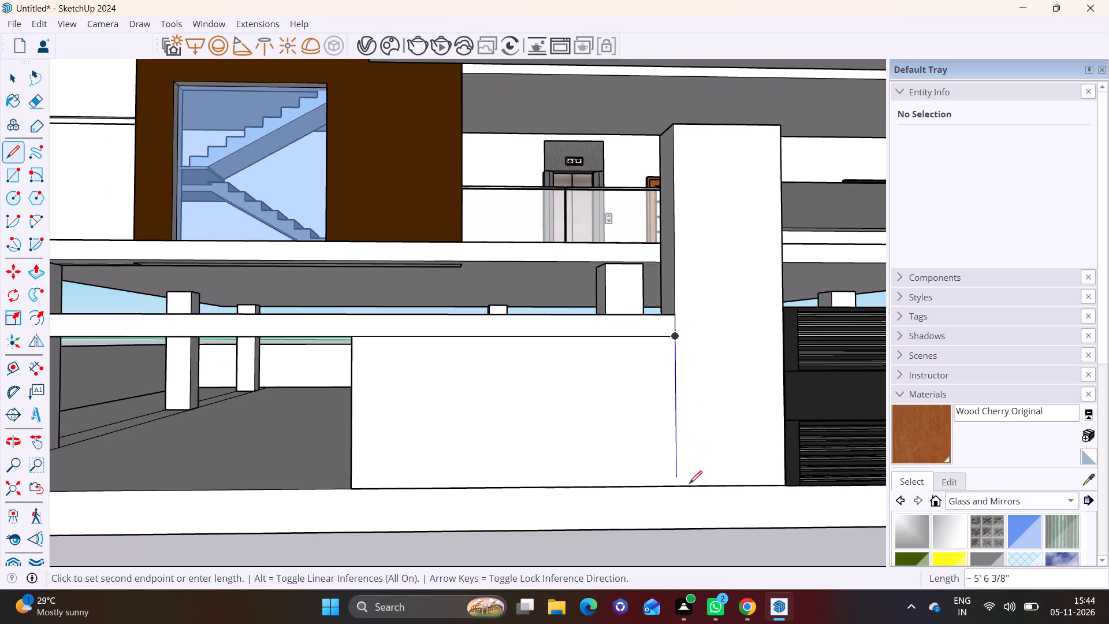
click(683, 485)
key(space)
Push the wall panel's front face under the beam, beside the tall gate post, inward about 7 3/8".
click(550, 419)
middle_drag(550, 407, 661, 471)
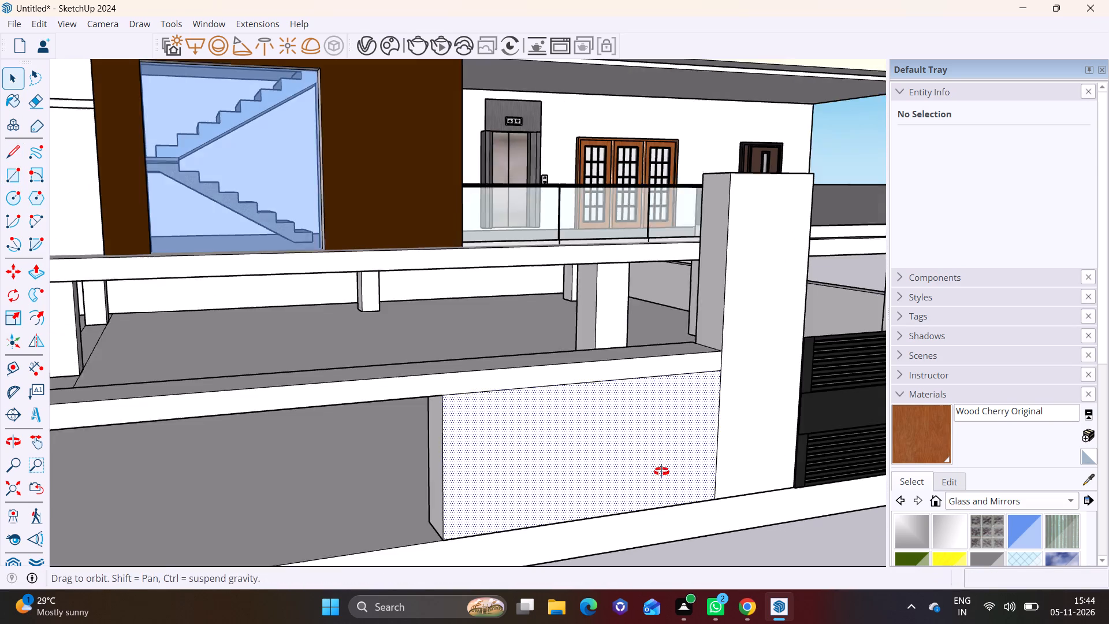
middle_drag(661, 471, 660, 470)
click(36, 271)
click(497, 432)
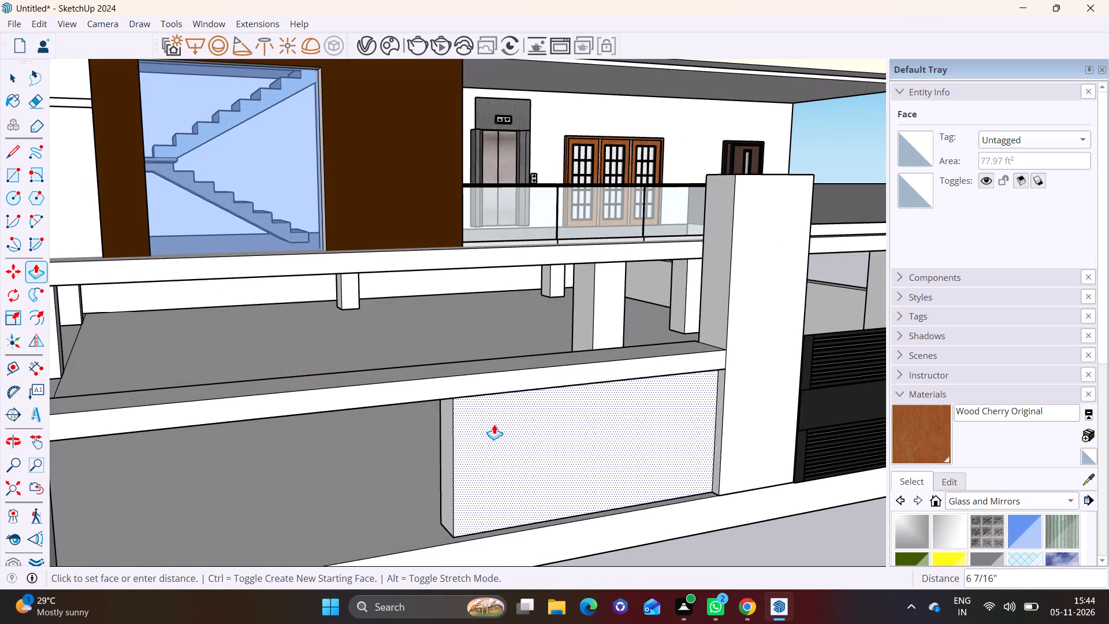
click(494, 424)
scroll(868, 401, right, 2)
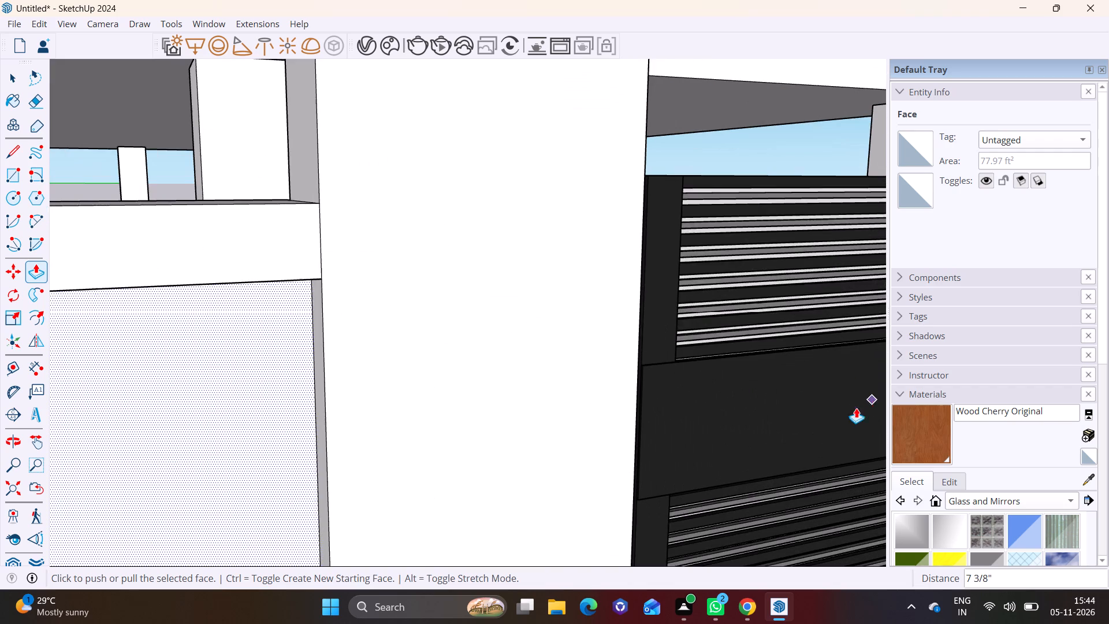
scroll(794, 458, down, 17)
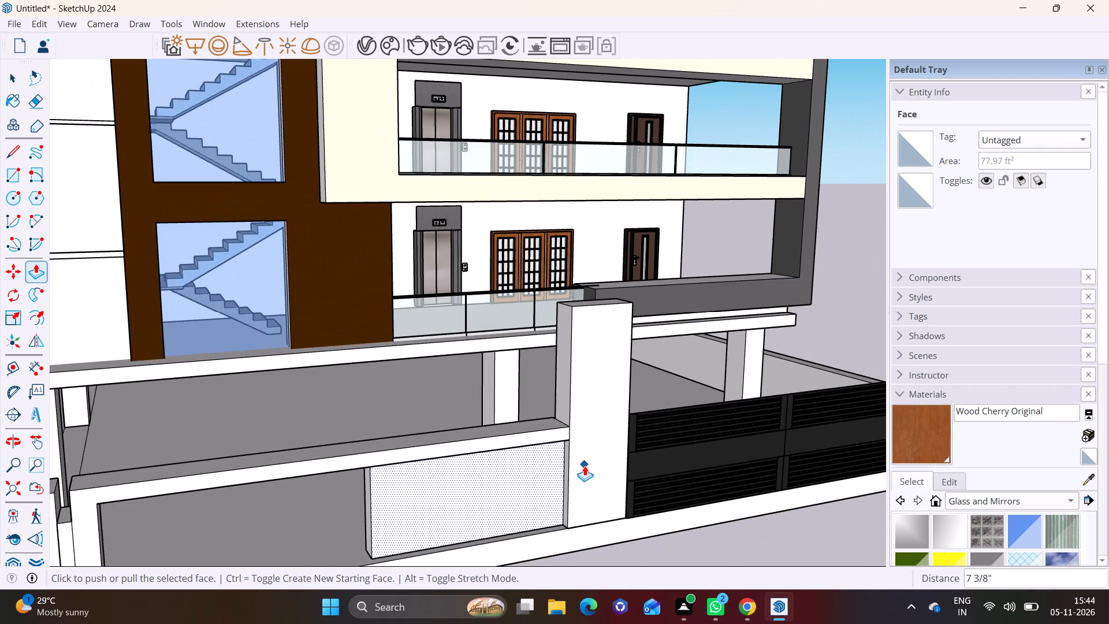
key(Escape)
key(space)
click(766, 541)
click(693, 595)
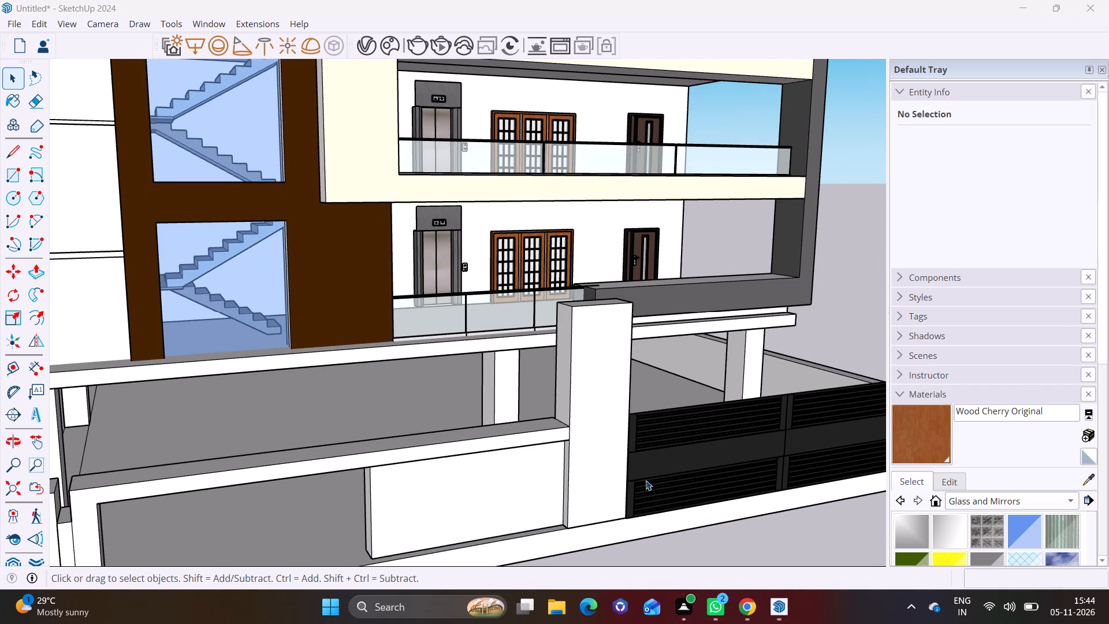
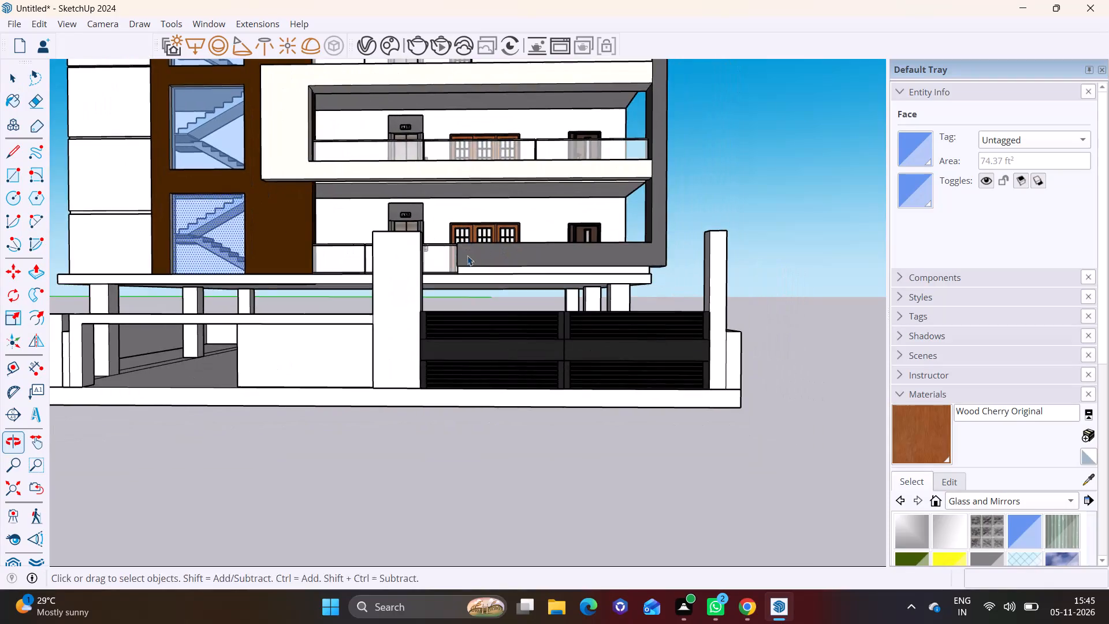
Push the top of the wide post beside the gate down by about 1' 3".
middle_click(467, 255)
scroll(470, 263, down, 3)
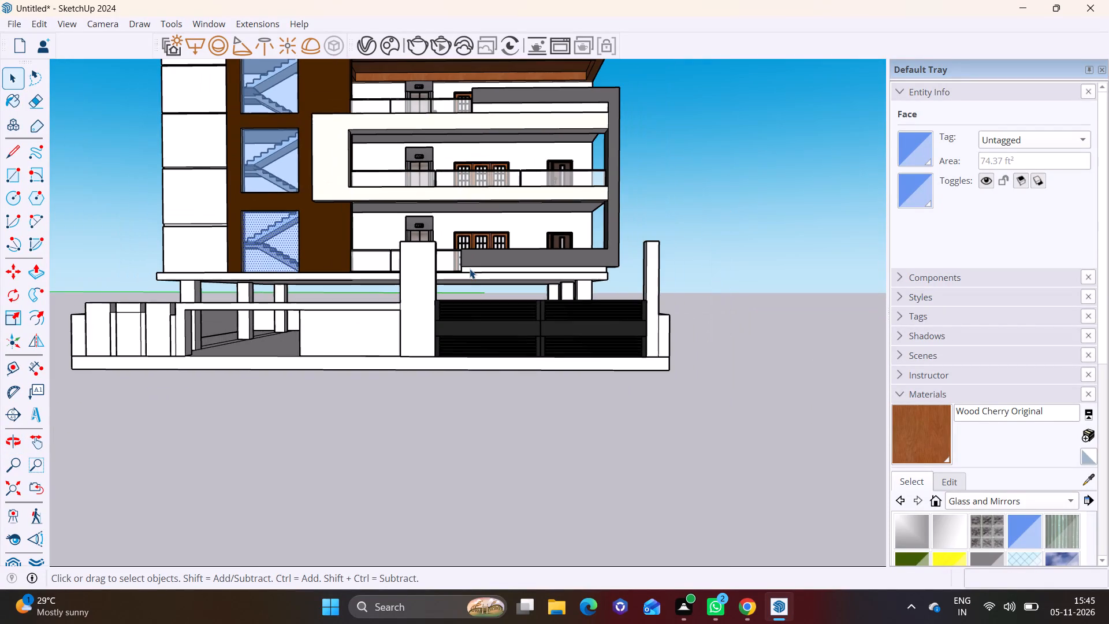
shift+middle_drag(472, 268, 501, 266)
middle_drag(490, 257, 384, 351)
scroll(395, 283, up, 2)
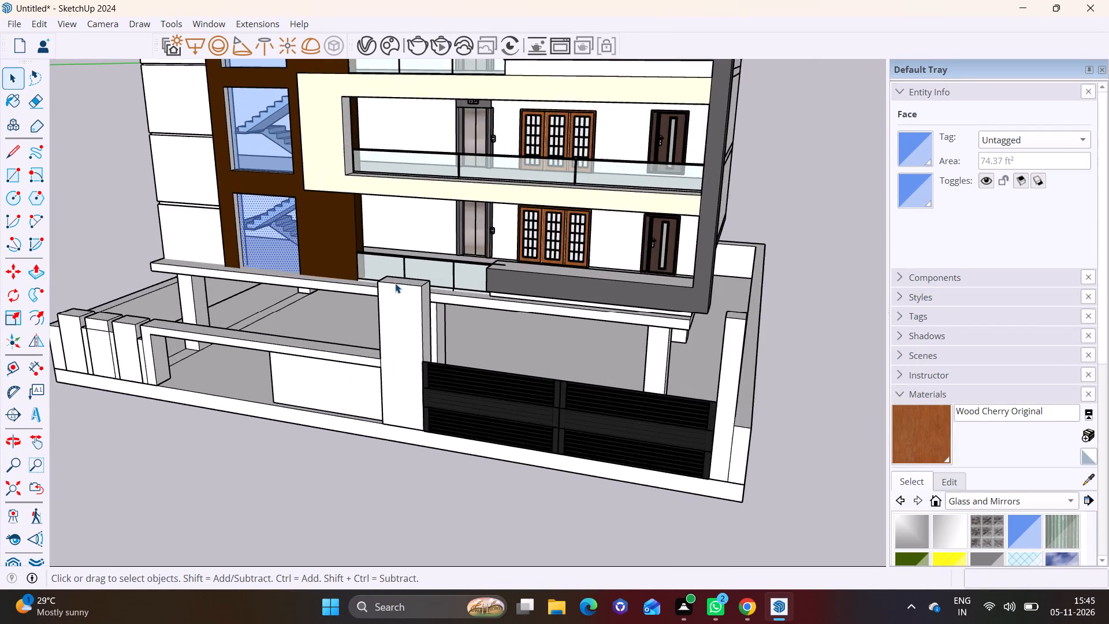
scroll(395, 283, up, 3)
middle_drag(421, 305, 418, 348)
scroll(423, 344, up, 2)
click(409, 295)
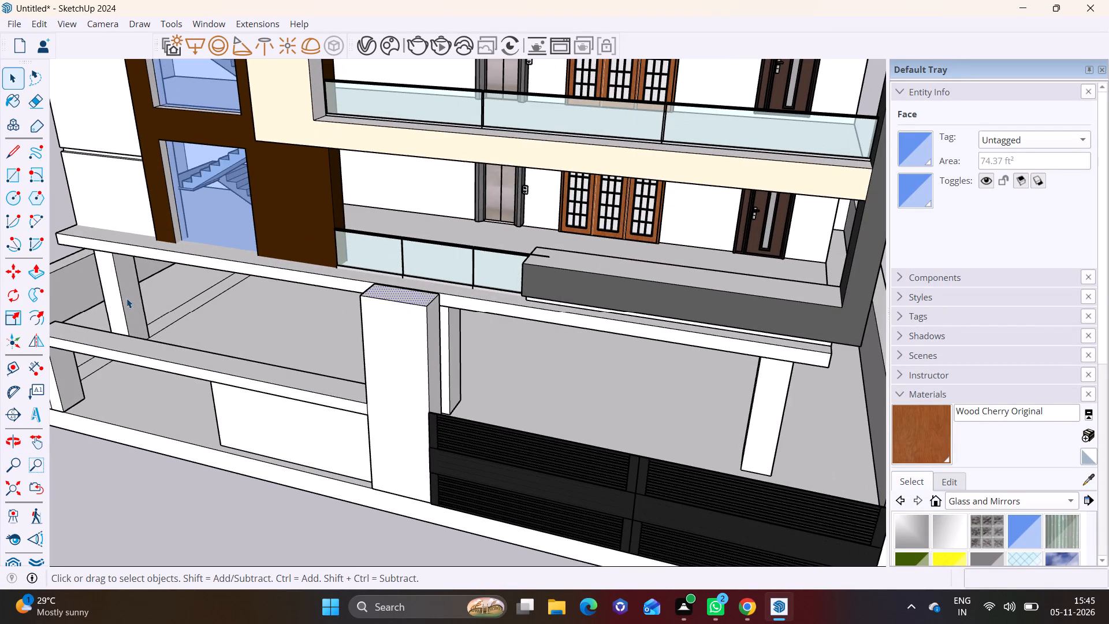
click(37, 274)
click(415, 294)
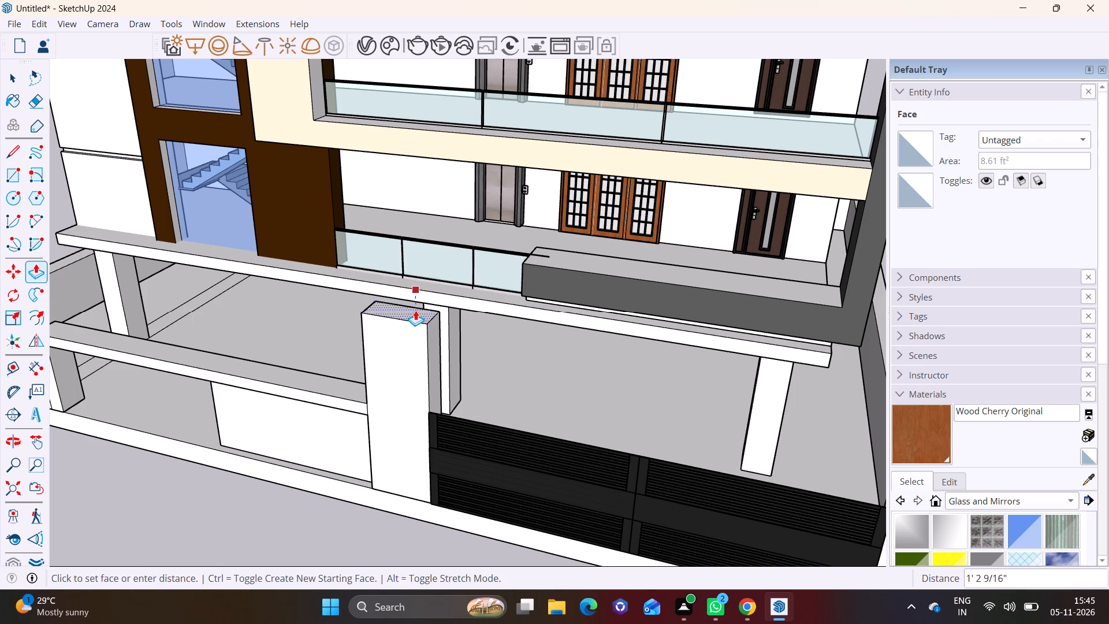
click(415, 310)
Push the top of the narrow post at the gate's far end down about 1' 4 1/2", level with the wide post.
scroll(626, 380, down, 1)
shift+middle_drag(638, 368, 513, 330)
key(space)
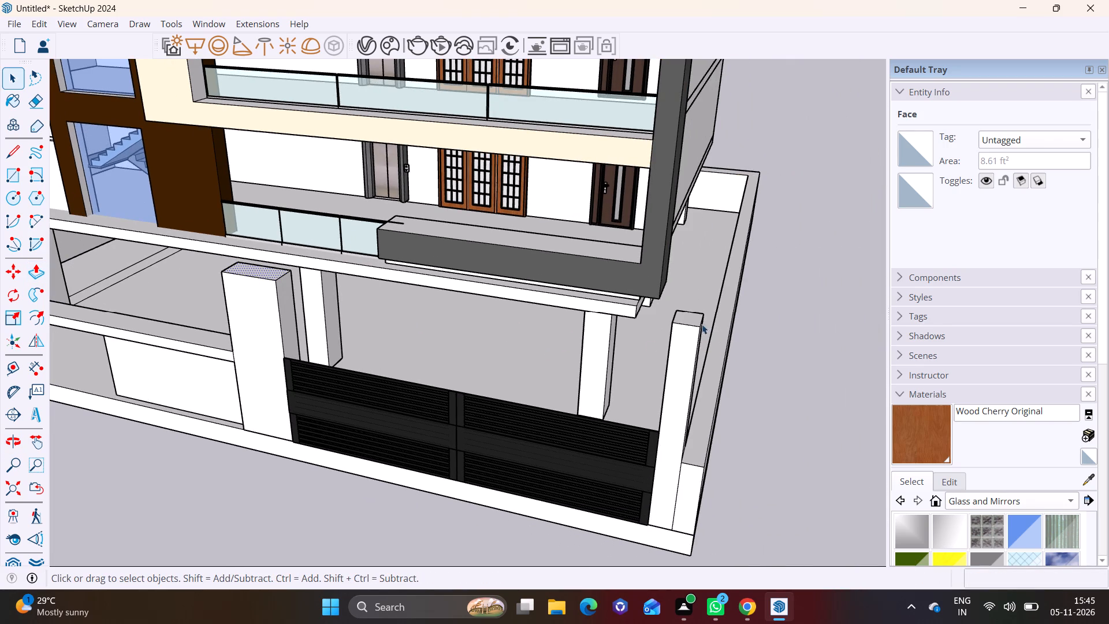
click(697, 322)
click(41, 275)
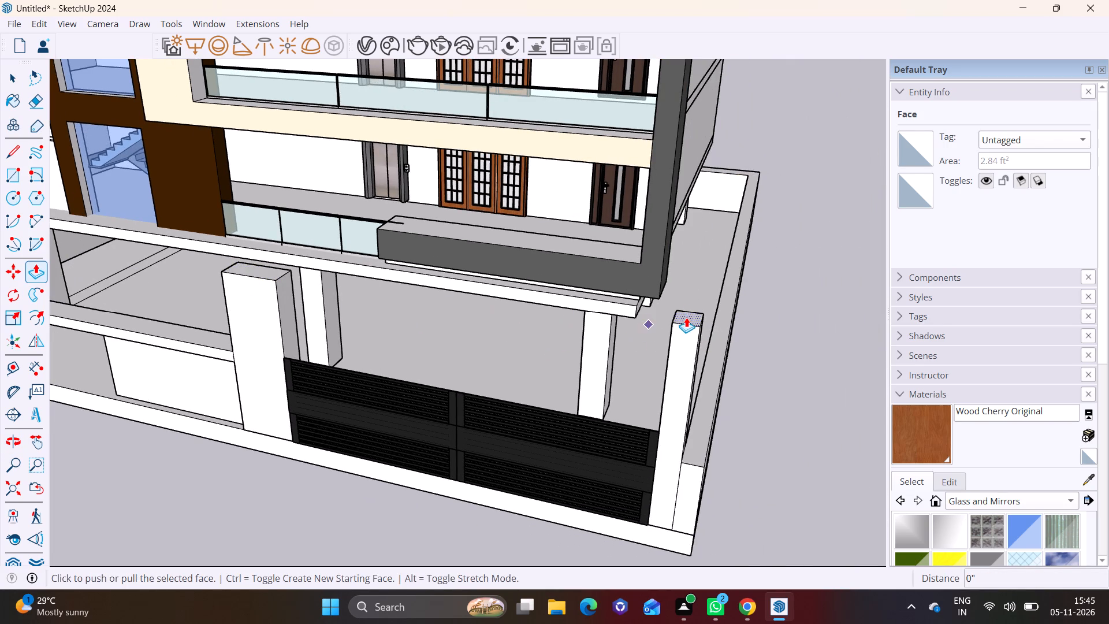
click(687, 315)
click(284, 278)
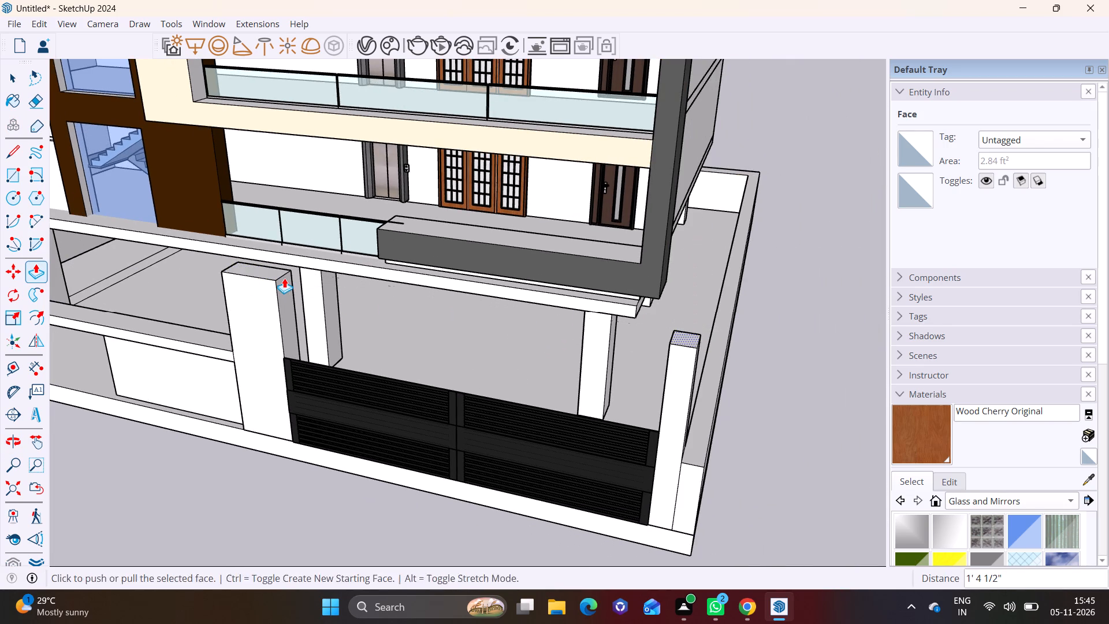
key(space)
click(829, 400)
Push the front face of the front wall's beam and end post inward 7 3/8", flush with the wall panel.
middle_drag(740, 422, 813, 290)
scroll(686, 327, down, 3)
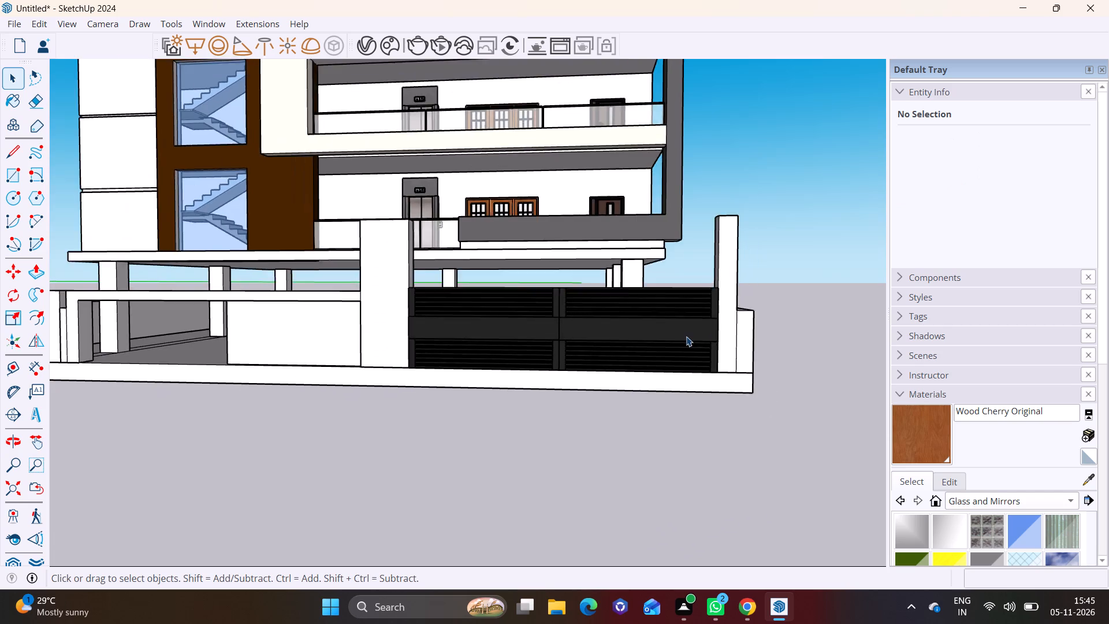
scroll(686, 336, down, 2)
shift+middle_drag(606, 347, 829, 380)
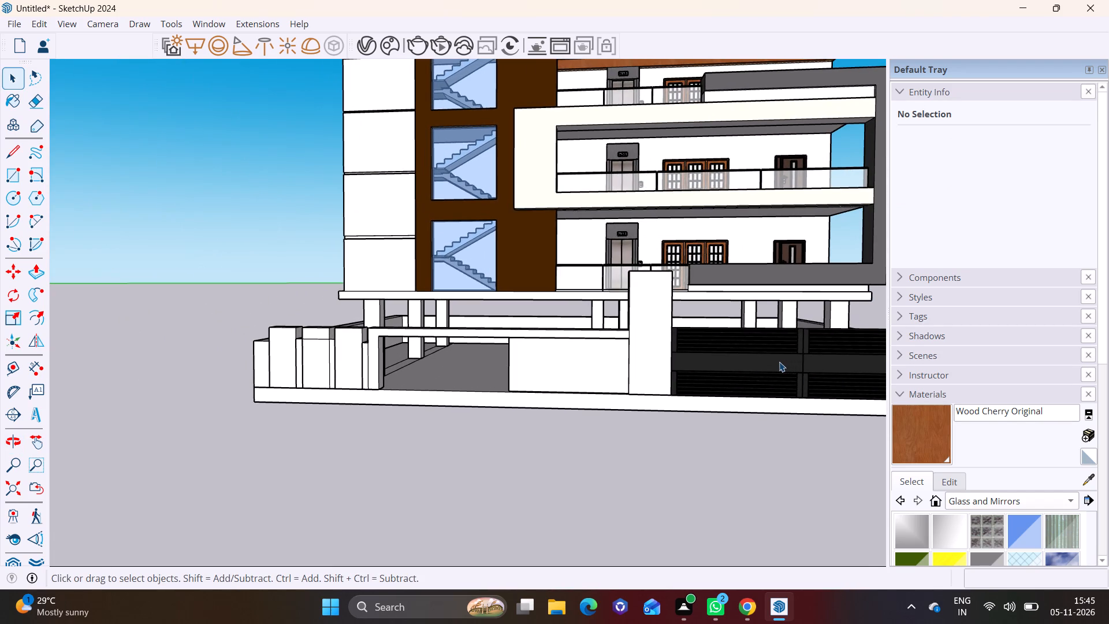
scroll(594, 375, up, 4)
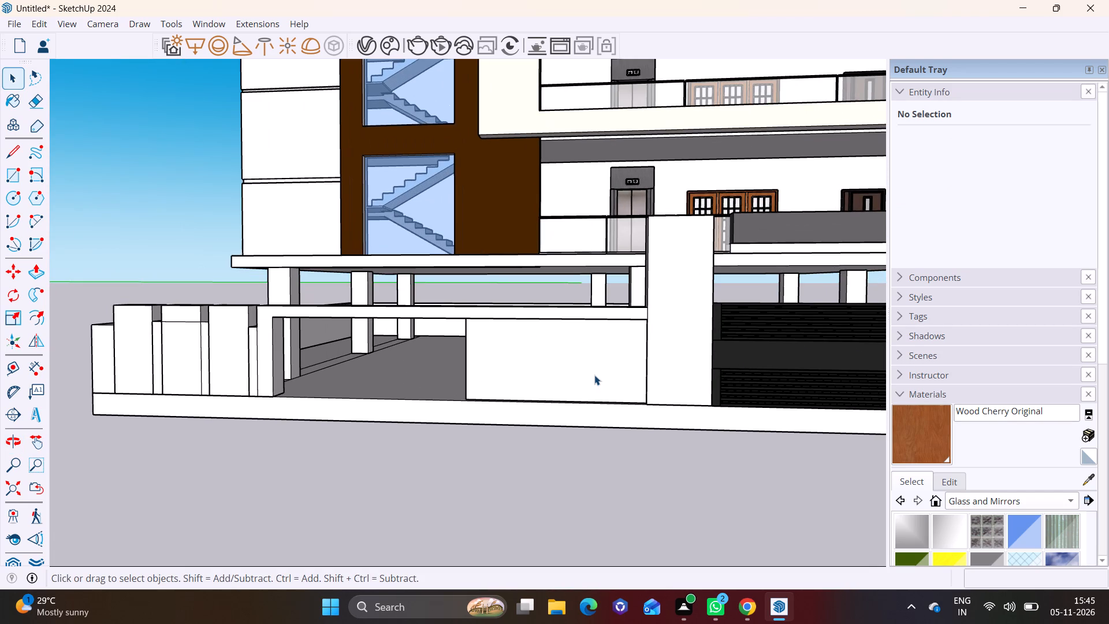
middle_drag(620, 335, 579, 339)
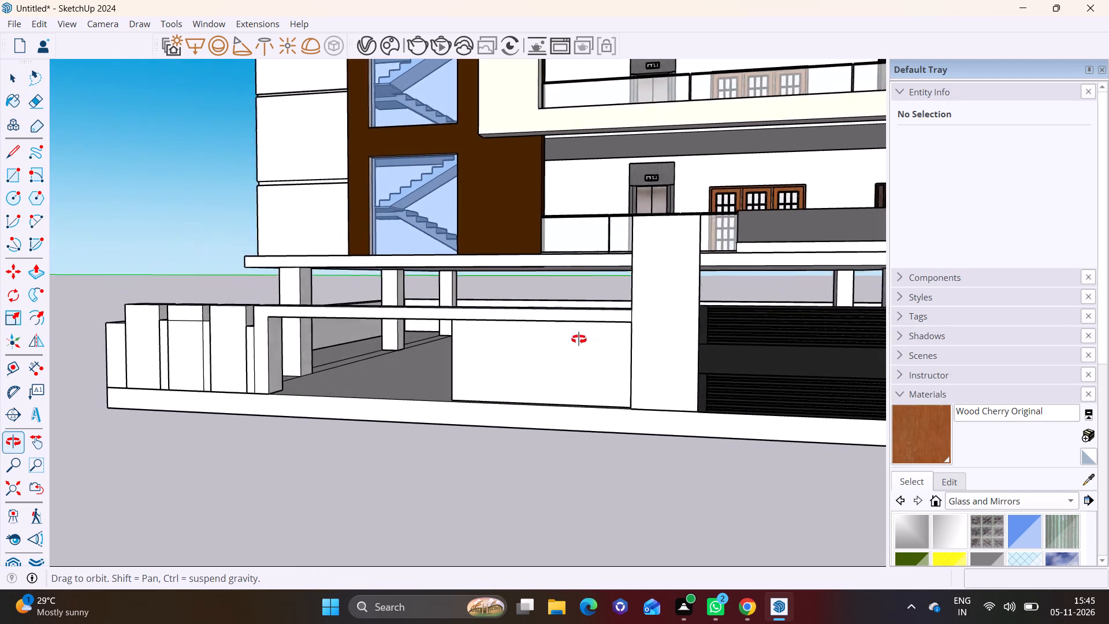
middle_drag(579, 339, 516, 356)
scroll(526, 351, up, 4)
click(512, 322)
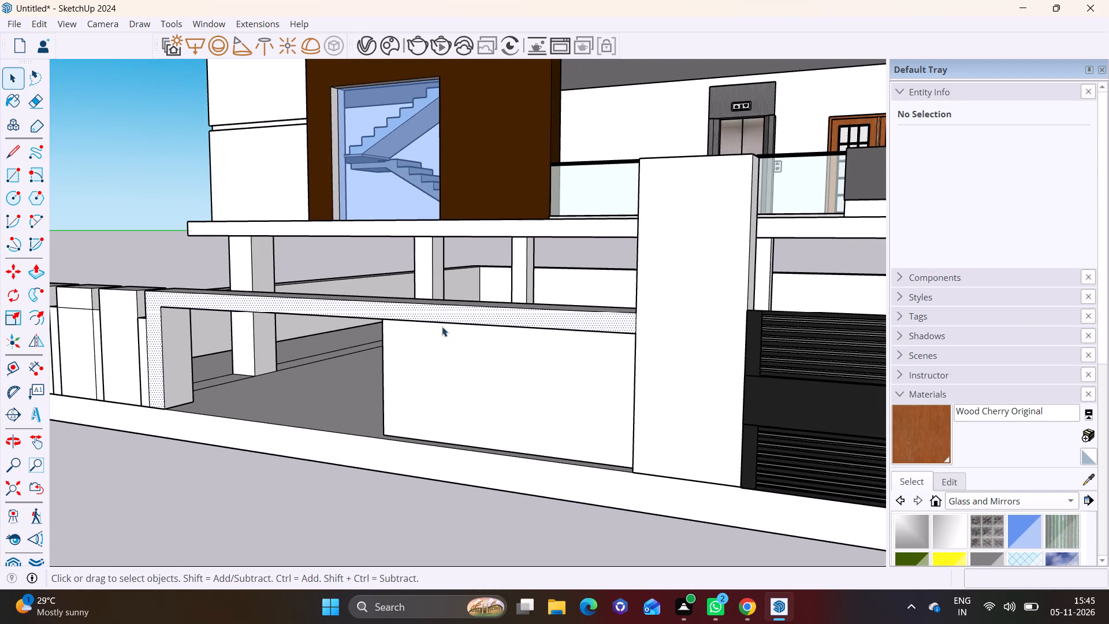
click(36, 268)
click(410, 314)
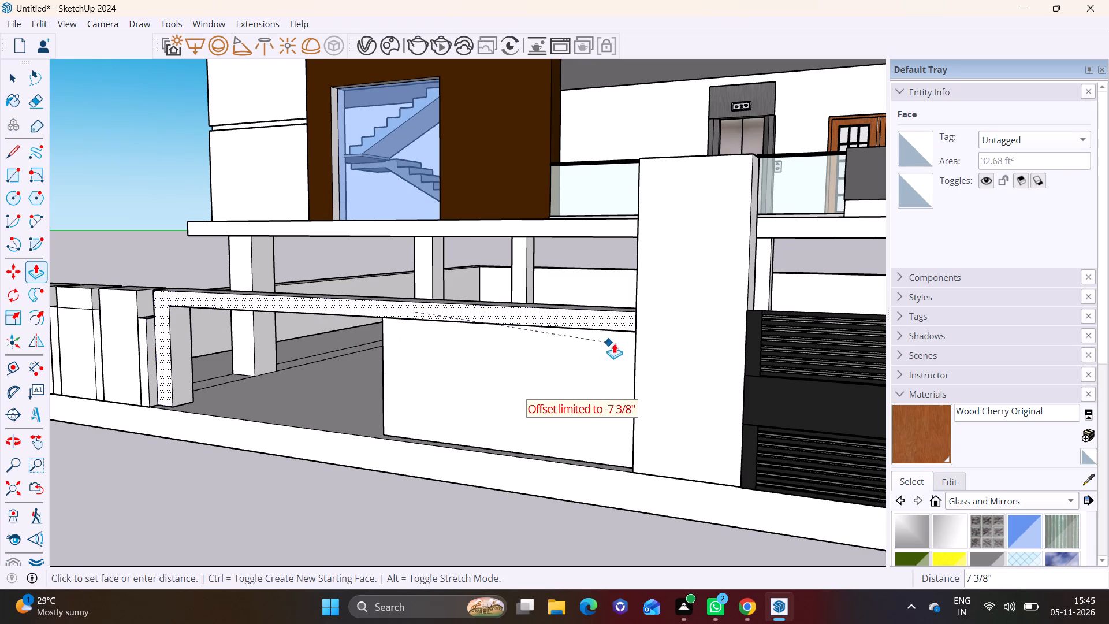
middle_drag(585, 359, 970, 258)
click(572, 315)
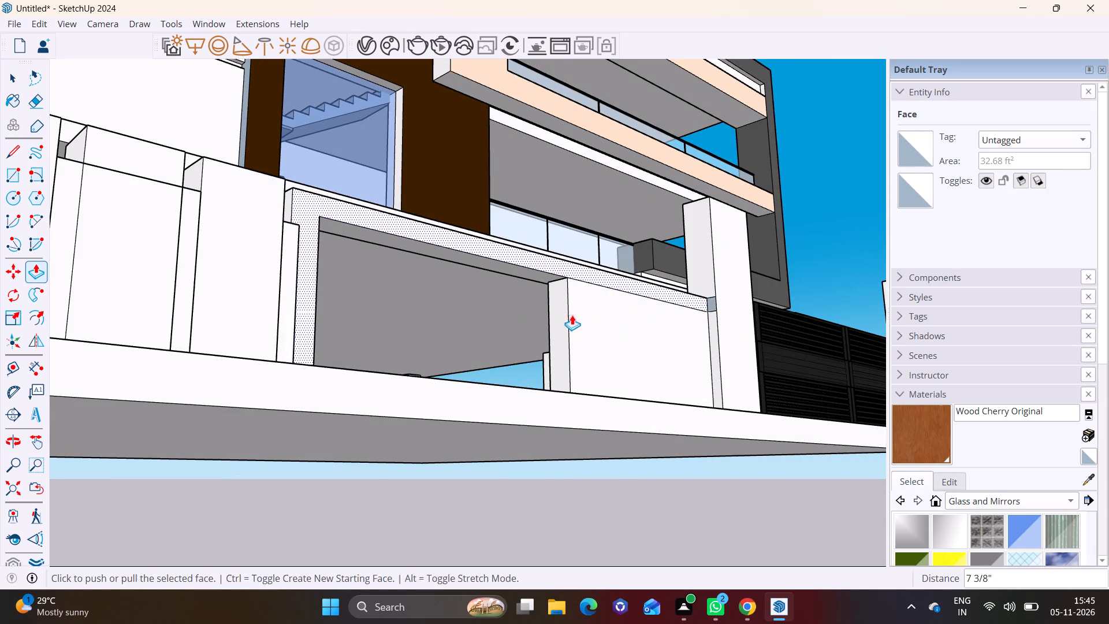
key(space)
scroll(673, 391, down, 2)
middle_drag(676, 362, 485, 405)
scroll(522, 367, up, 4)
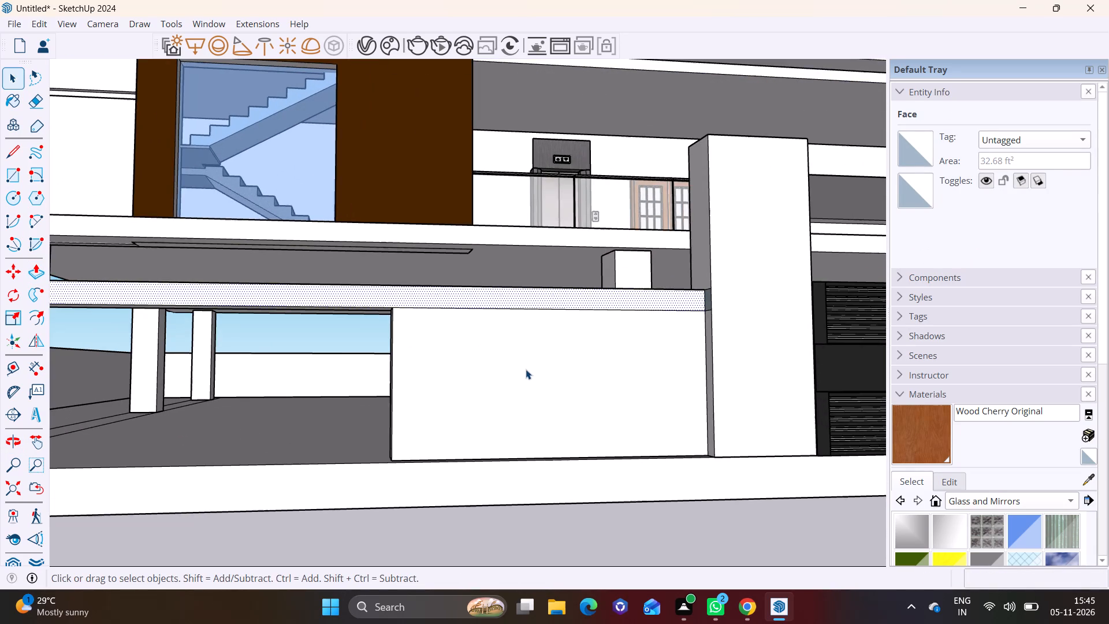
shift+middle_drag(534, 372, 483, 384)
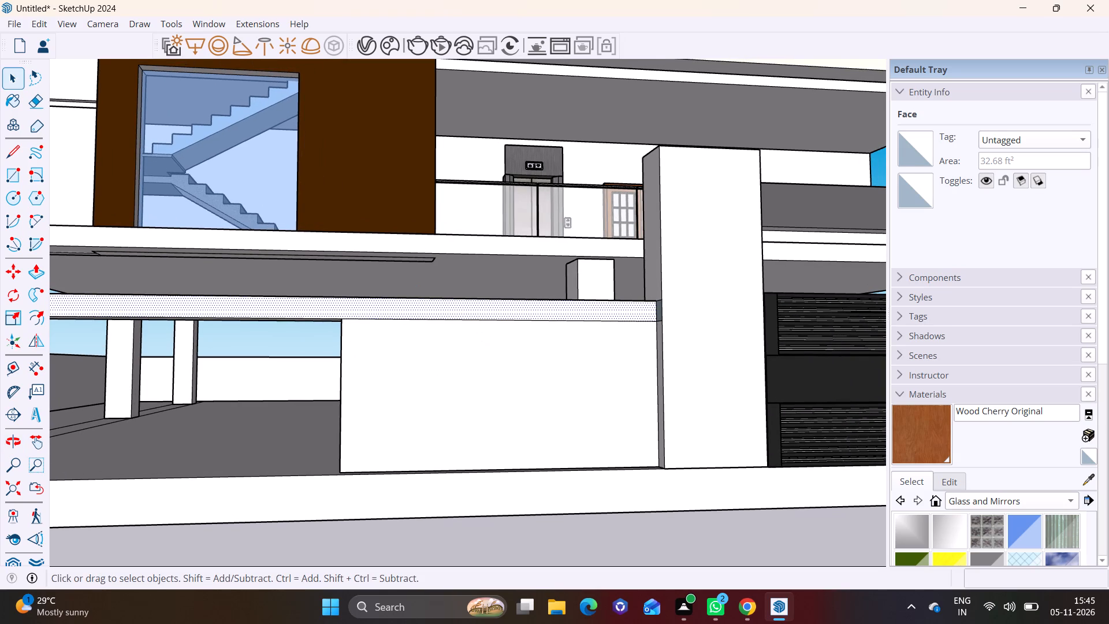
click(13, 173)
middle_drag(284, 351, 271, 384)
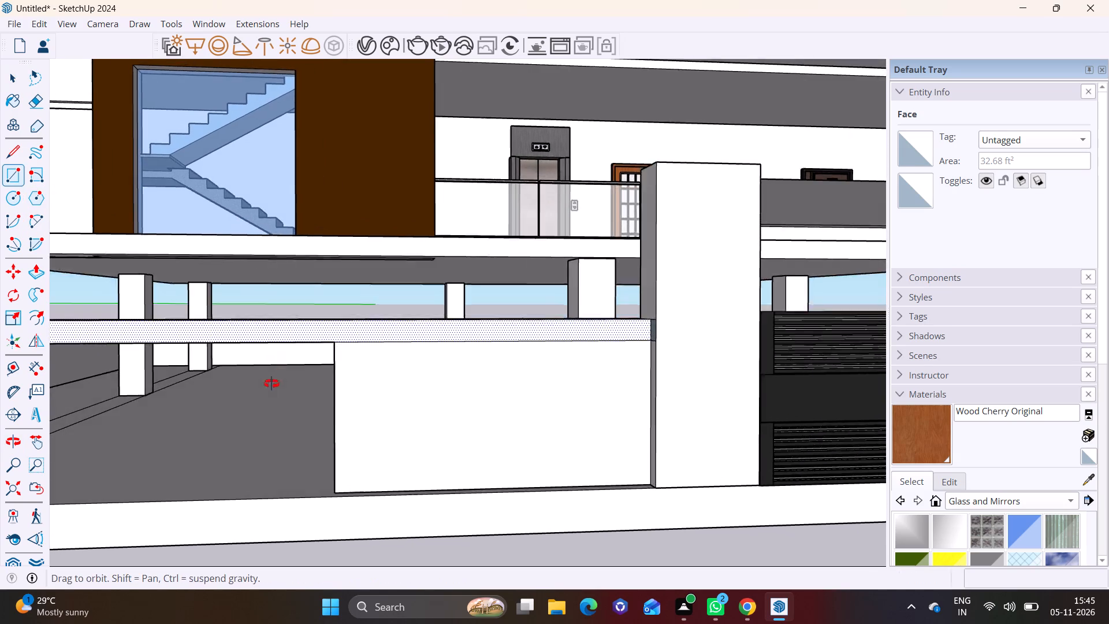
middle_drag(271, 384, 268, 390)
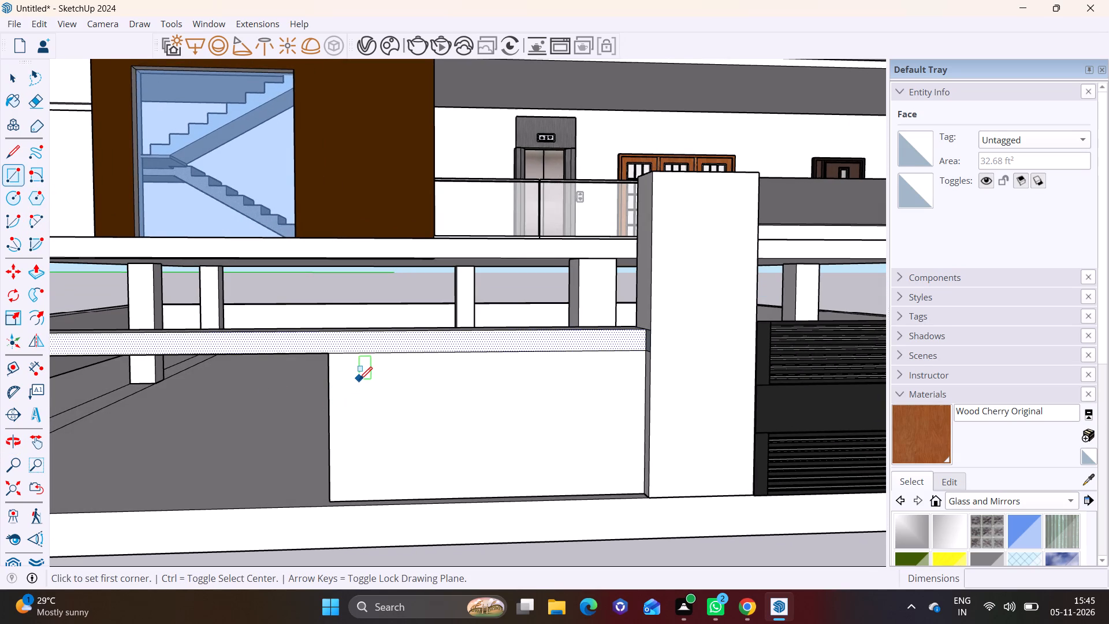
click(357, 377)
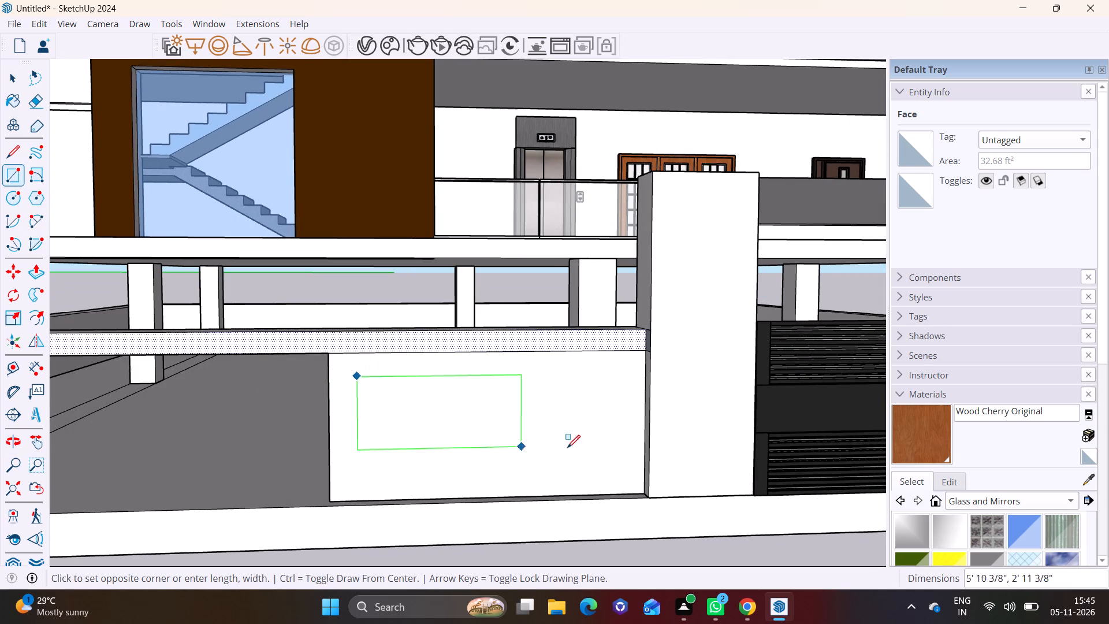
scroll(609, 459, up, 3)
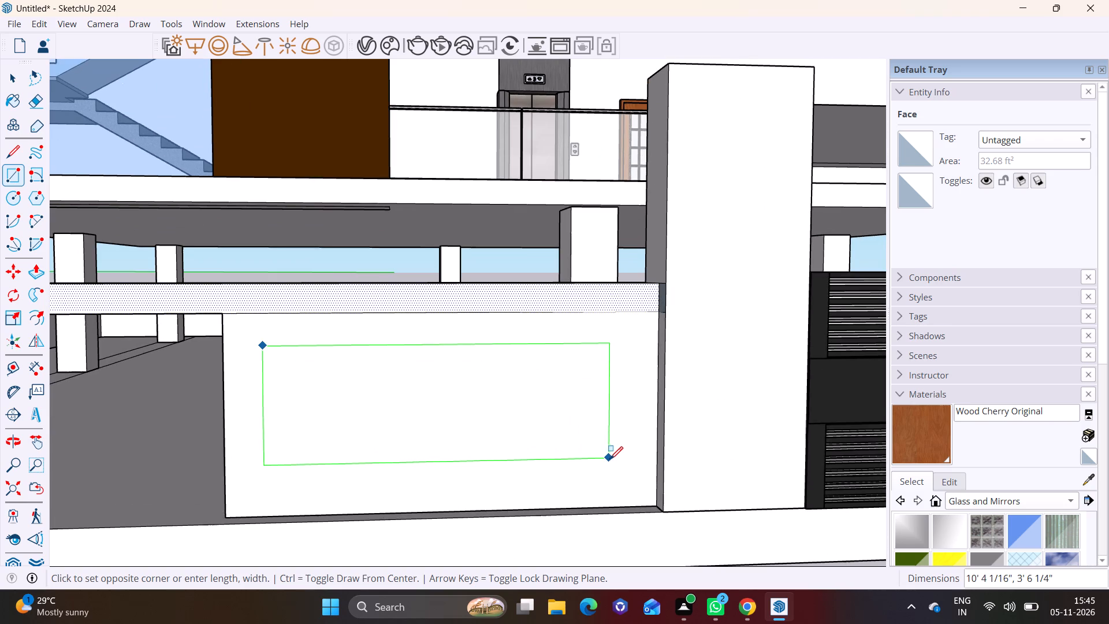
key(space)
Push the wide gate post's front face inward 7 3/8", flush with the wall panel.
click(687, 414)
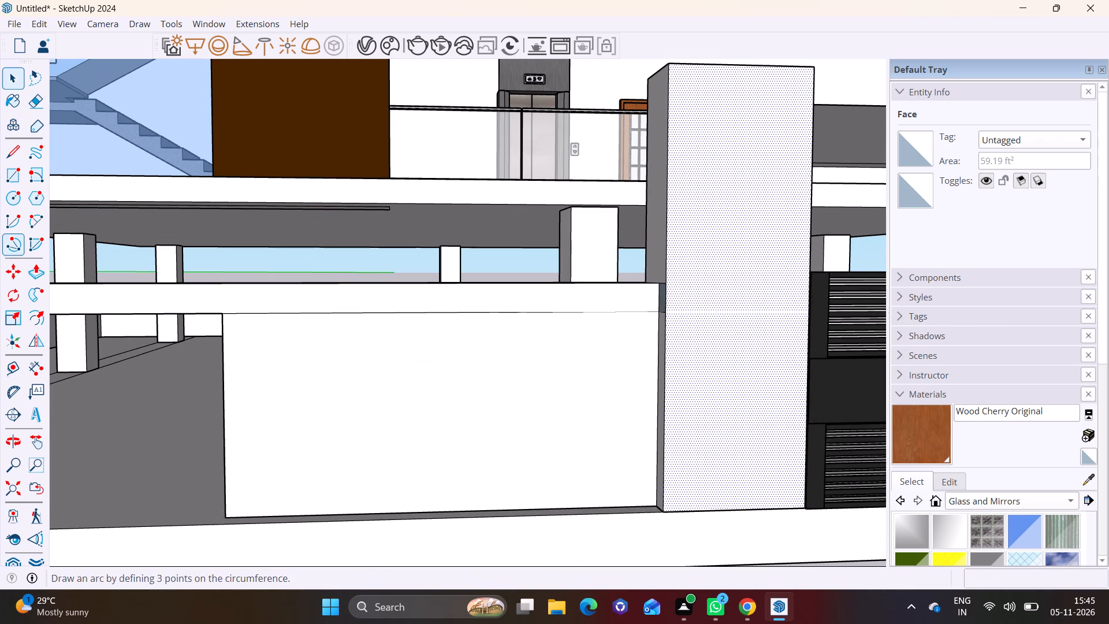
click(36, 269)
click(695, 320)
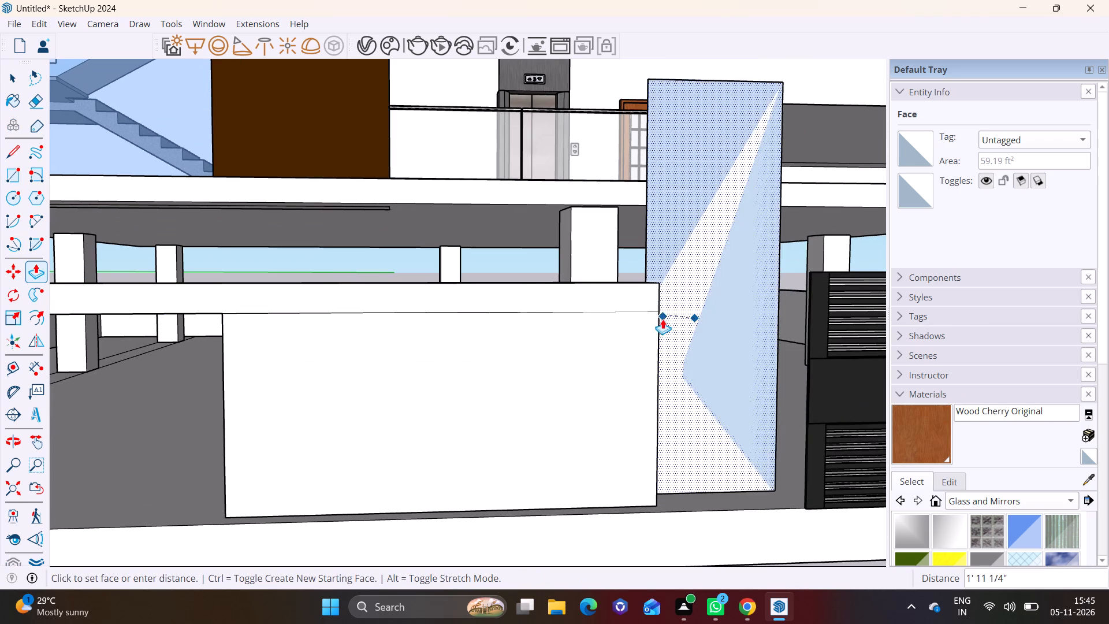
click(659, 323)
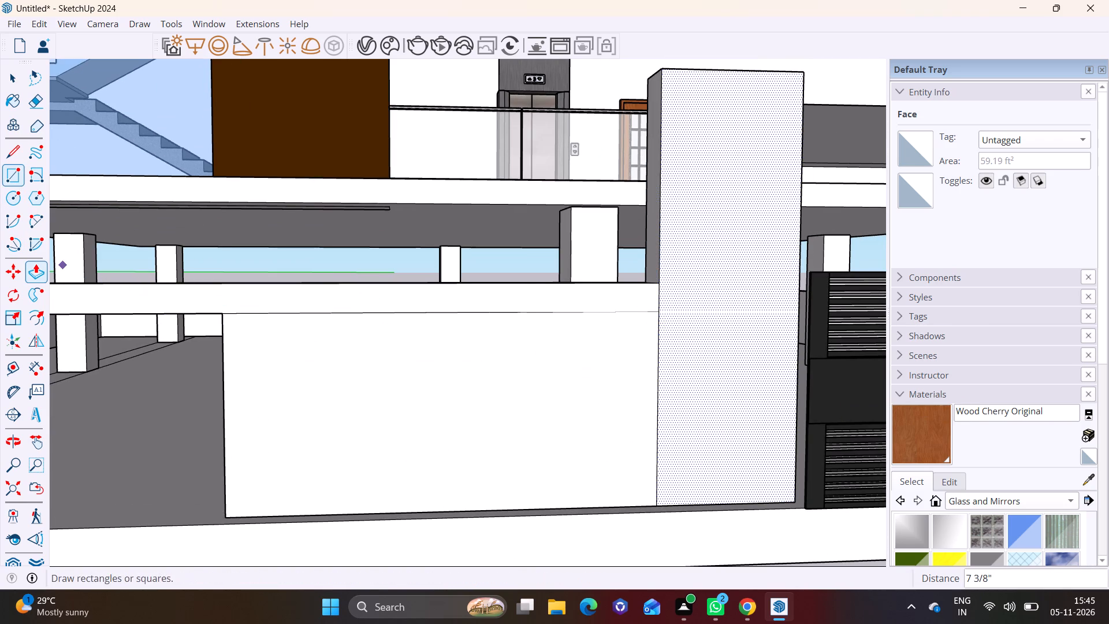
Draw a rectangle of about 15' 4" by 5' 3" across the wide post and wall panel, starting at the post's gate-side edge.
click(6, 181)
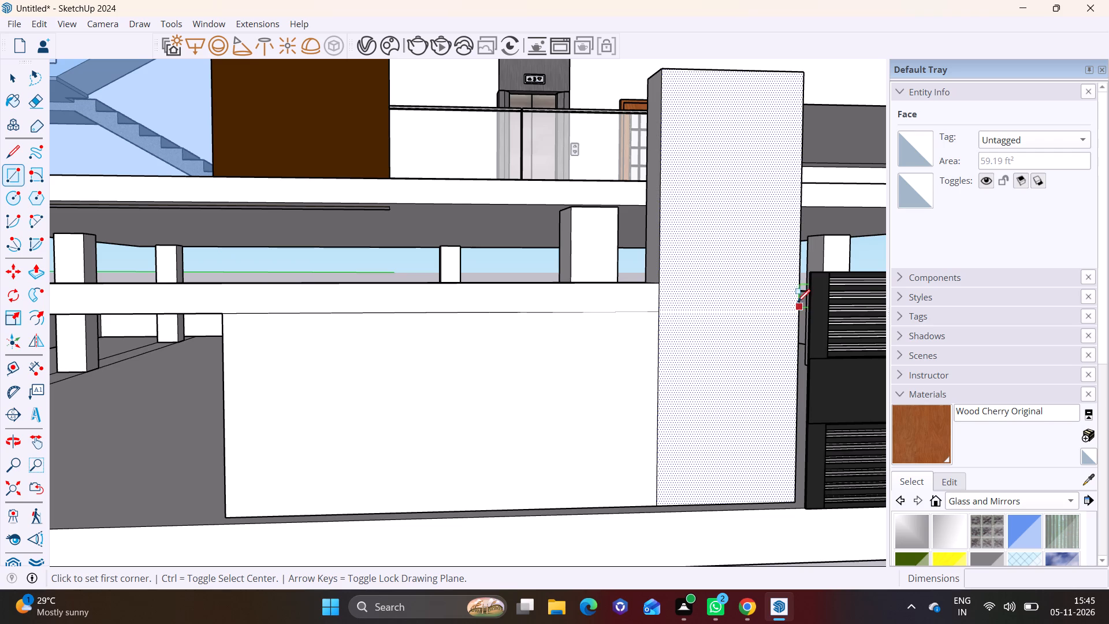
click(797, 313)
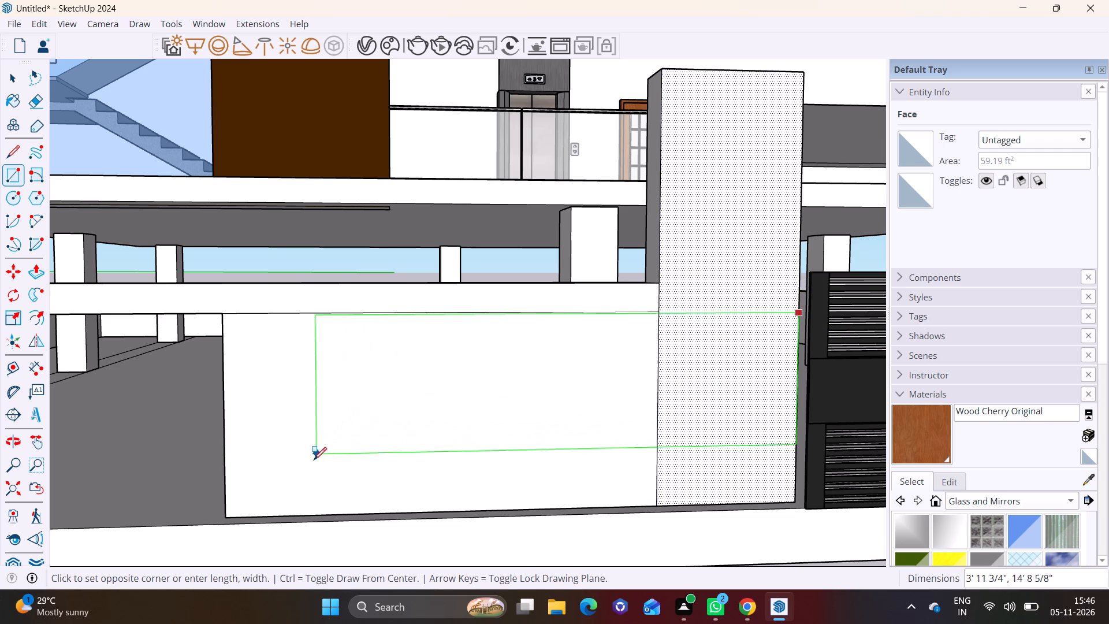
click(299, 493)
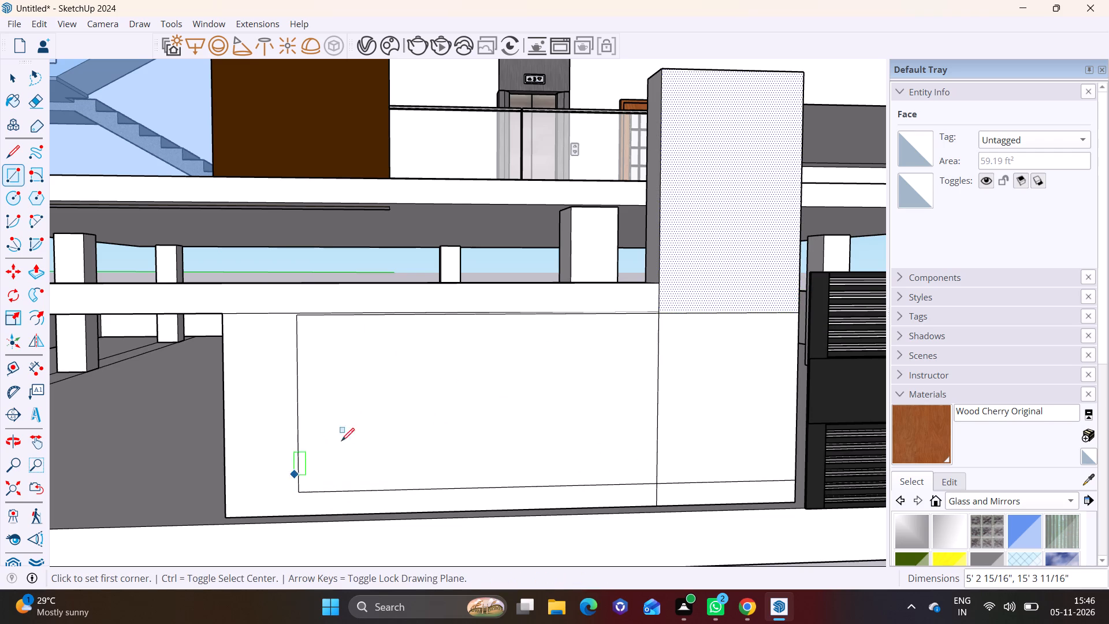
Pull the part of the rectangle on the wall panel outward about 9 13/16".
key(space)
click(429, 422)
click(32, 268)
click(336, 381)
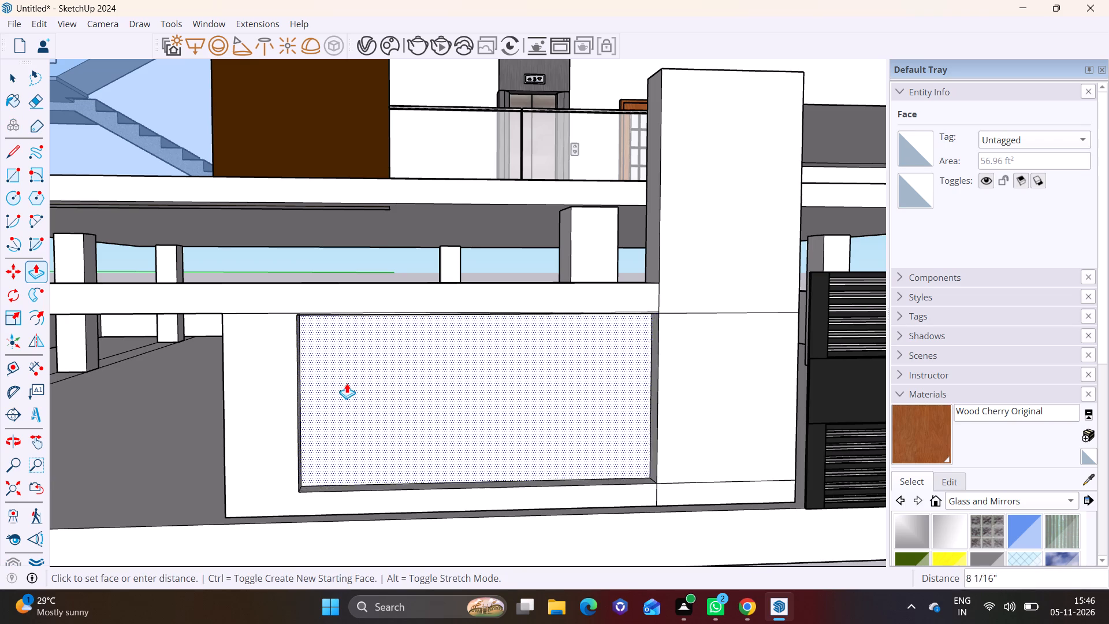
click(342, 388)
Pull the part of the rectangle on the wide post outward by the same distance as the panel section.
middle_drag(630, 372, 295, 395)
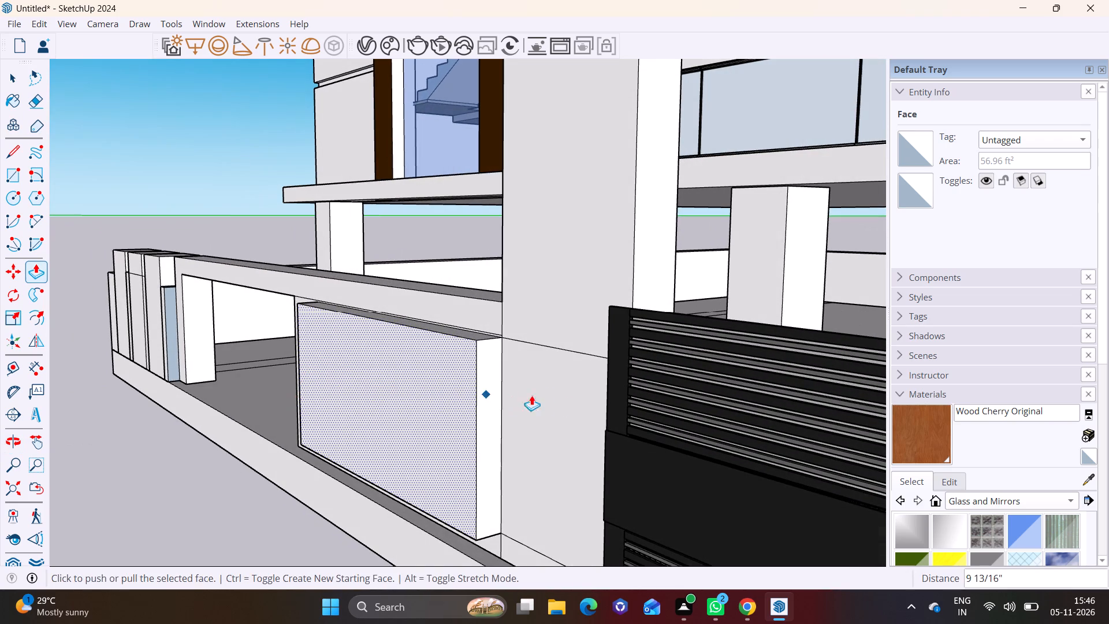
key(space)
click(550, 411)
click(27, 274)
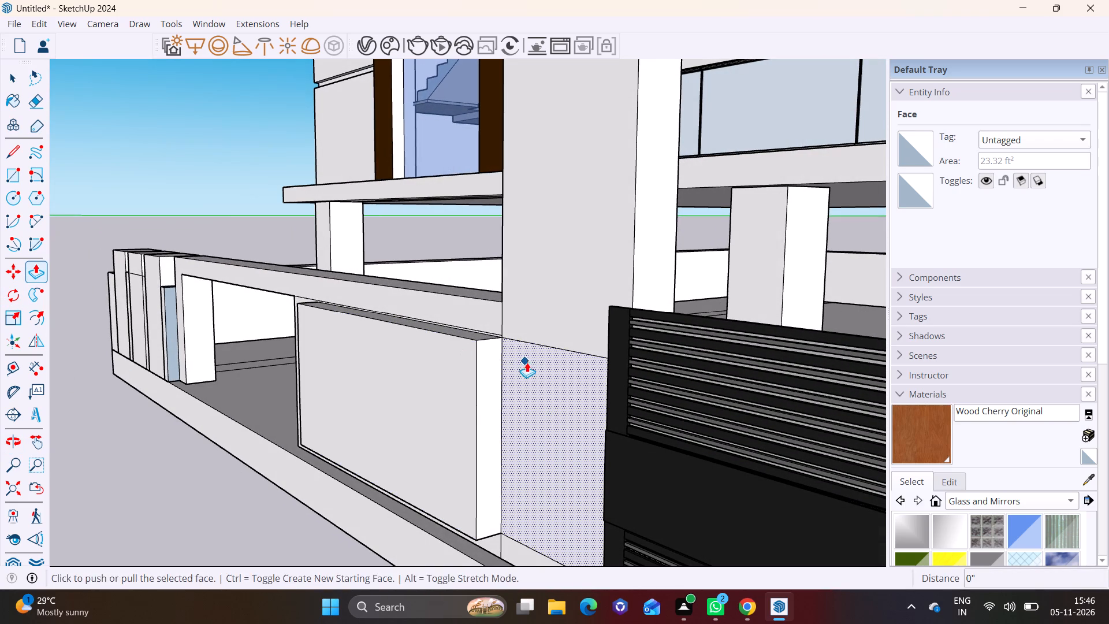
double_click(527, 363)
Erase the vertical seam edge between the two pulled-out sections on their front face.
key(space)
click(476, 397)
right_click(476, 397)
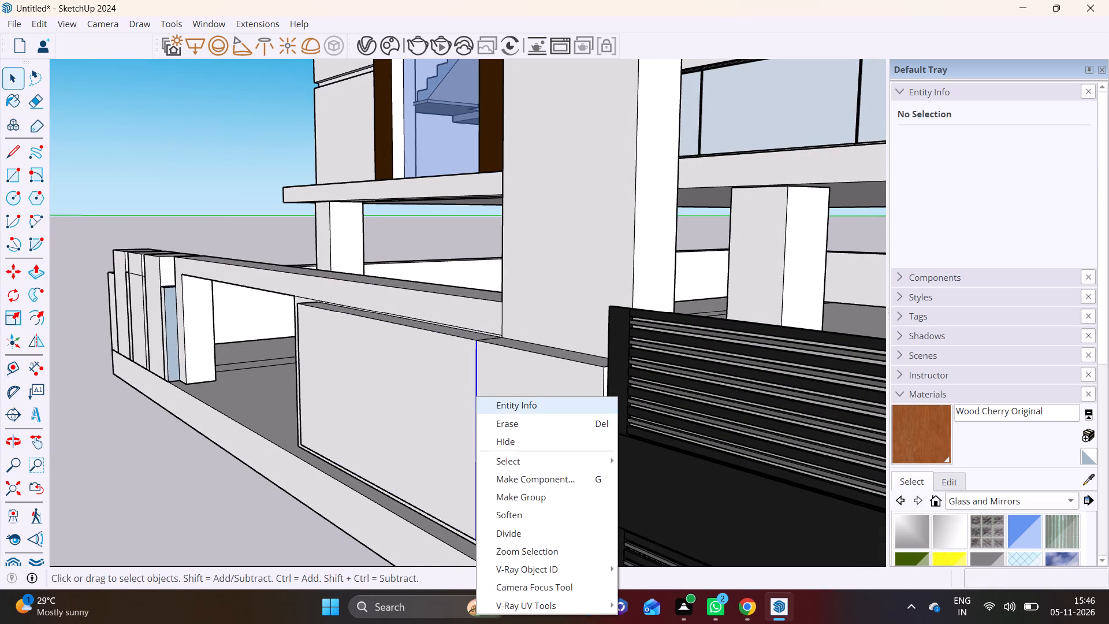
click(503, 428)
Draw a tall, narrow rectangle on the raised panel's front face, just inside its end away from the gate.
scroll(440, 392, down, 2)
middle_drag(440, 392, 679, 360)
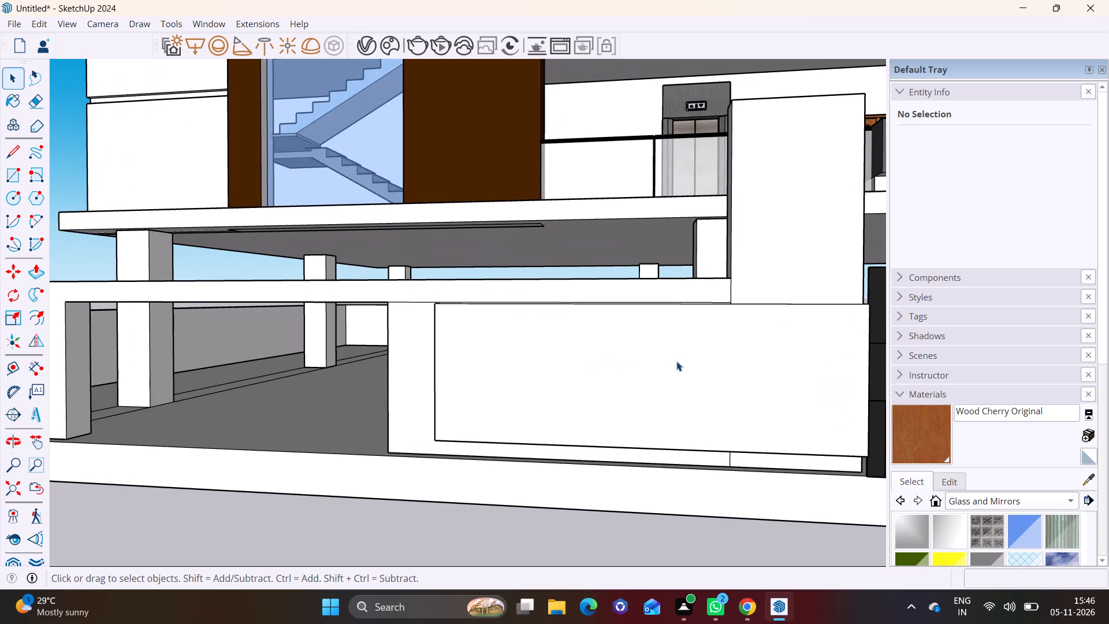
scroll(676, 361, down, 3)
shift+middle_drag(658, 369, 563, 396)
middle_drag(582, 399, 624, 400)
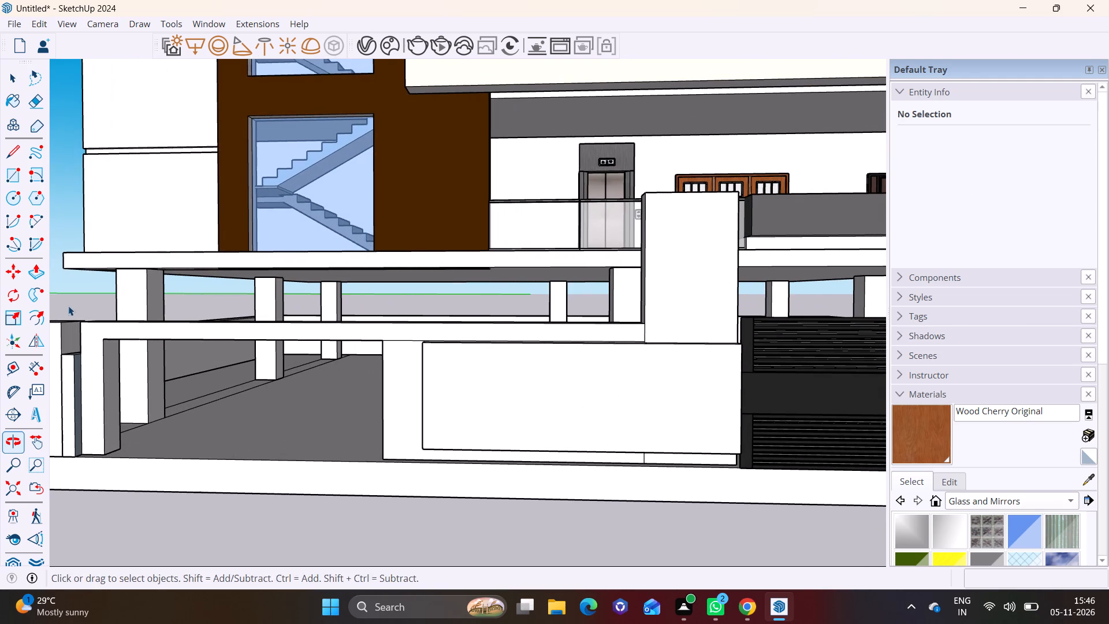
click(16, 179)
scroll(412, 338, up, 8)
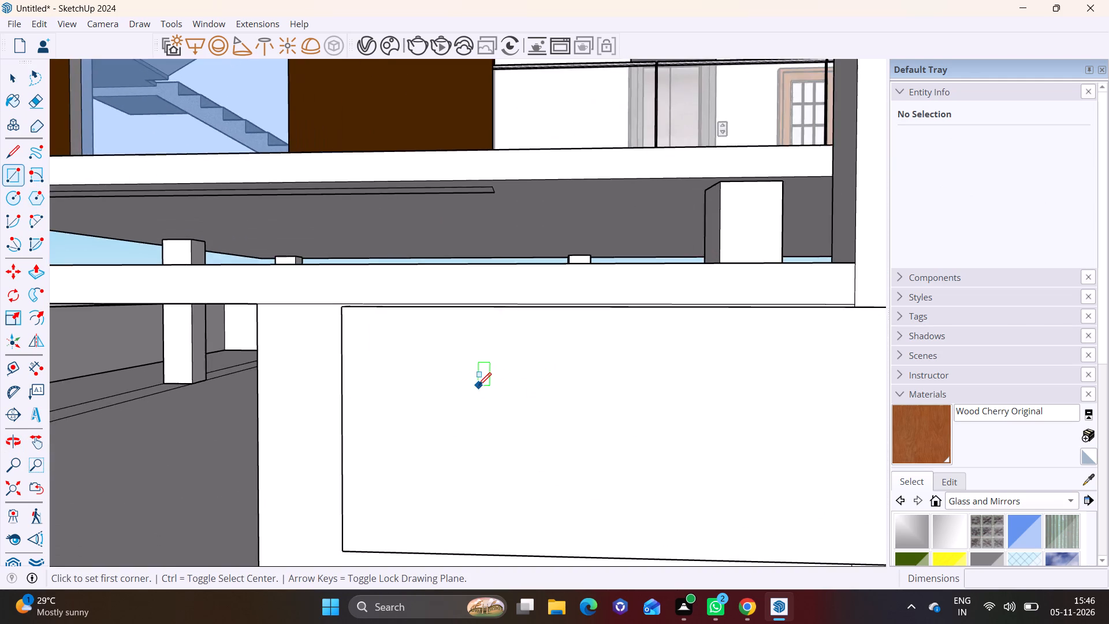
shift+middle_drag(478, 385, 475, 320)
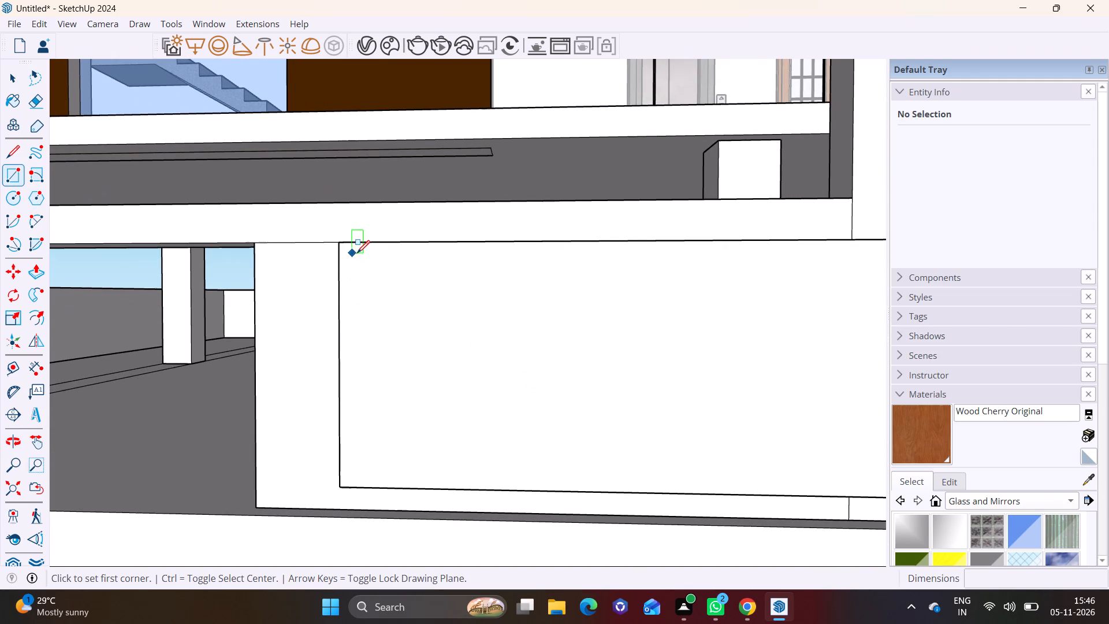
click(351, 251)
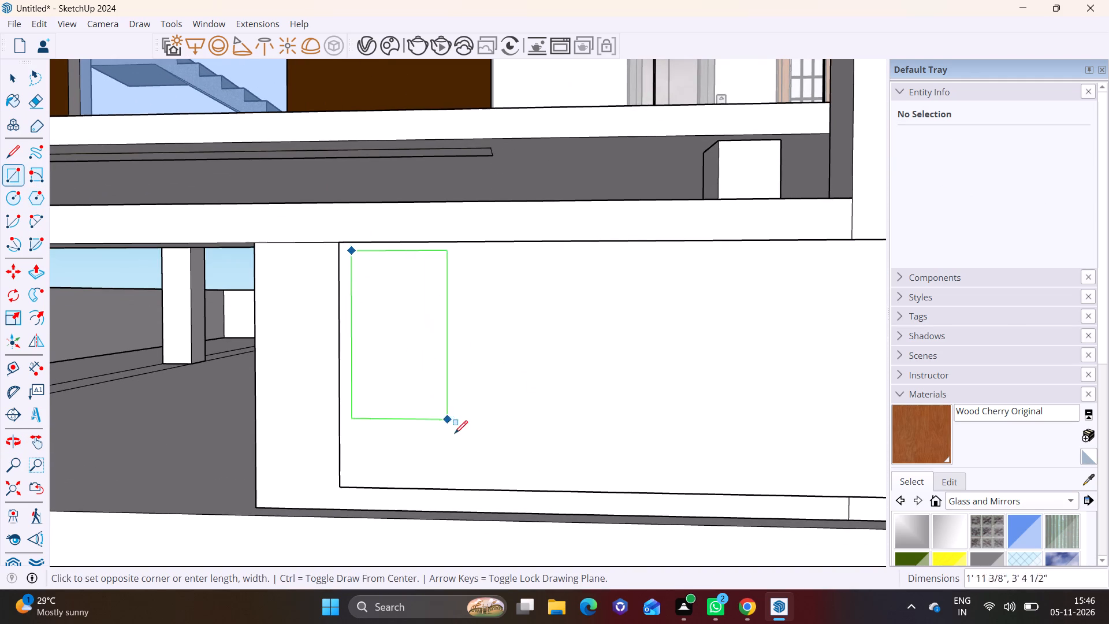
click(456, 479)
key(space)
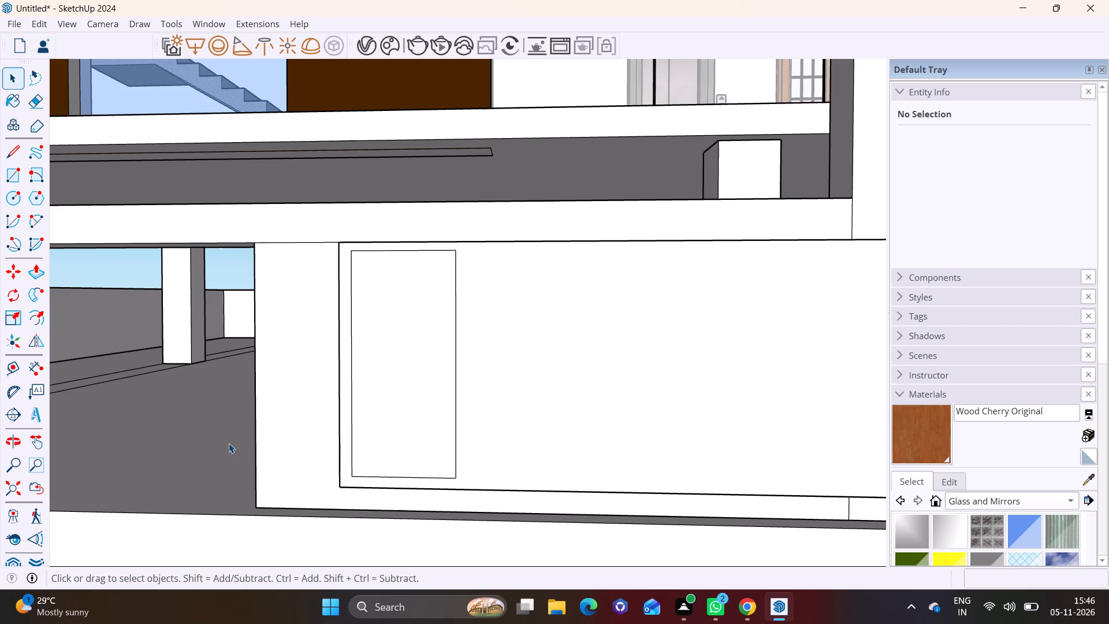
Paint the raised panel's front face around the narrow rectangle with the Stone material Granite Dark Gray.
scroll(229, 443, down, 8)
click(966, 499)
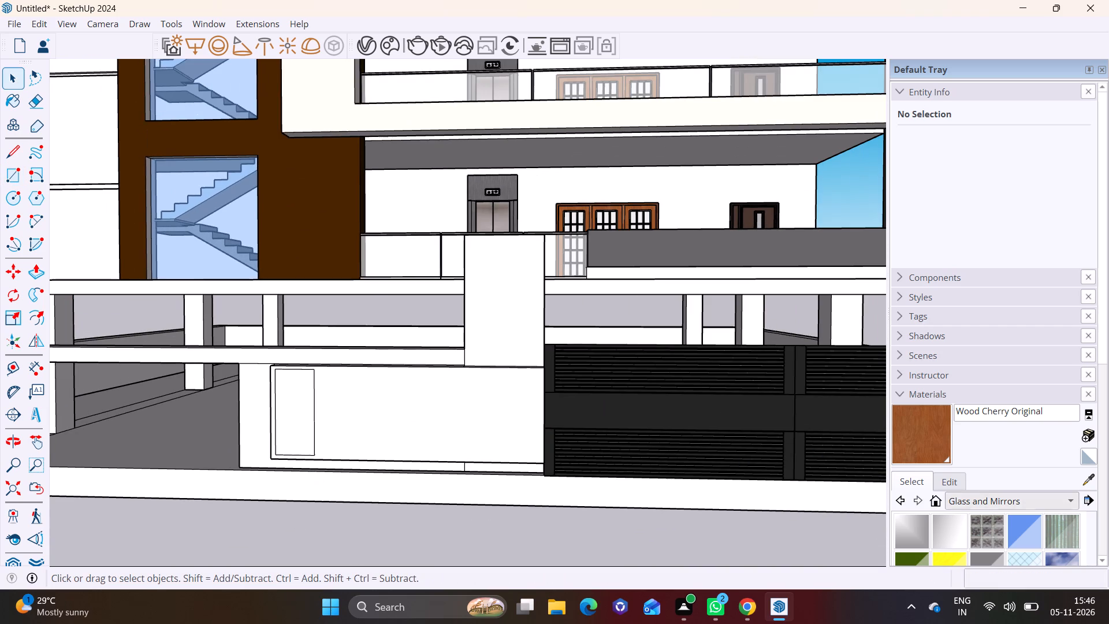
click(940, 548)
click(987, 519)
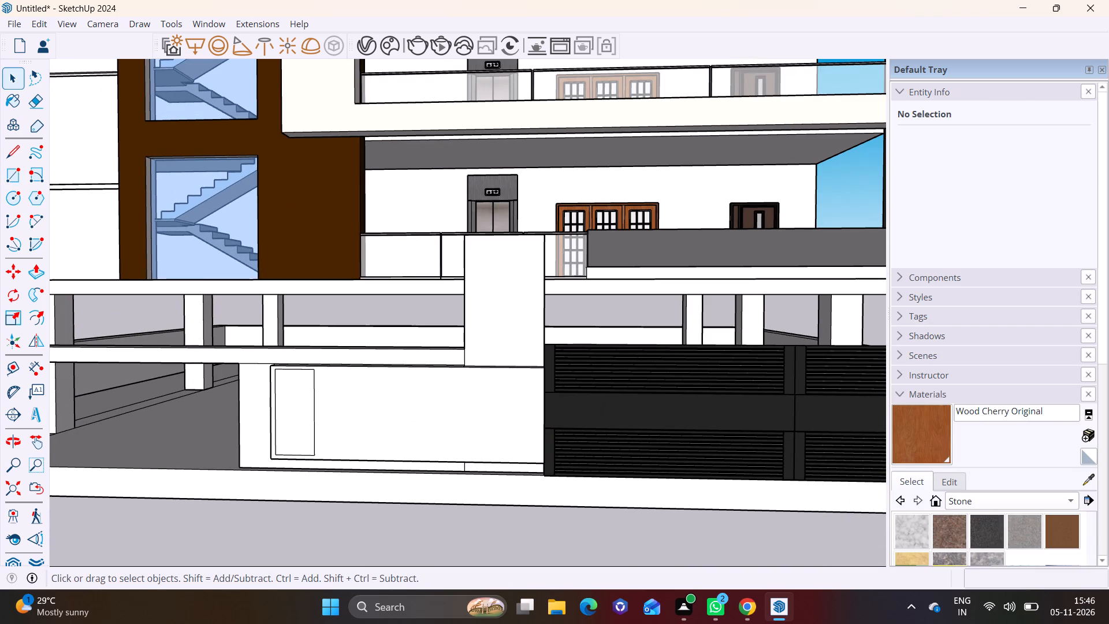
click(358, 396)
key(space)
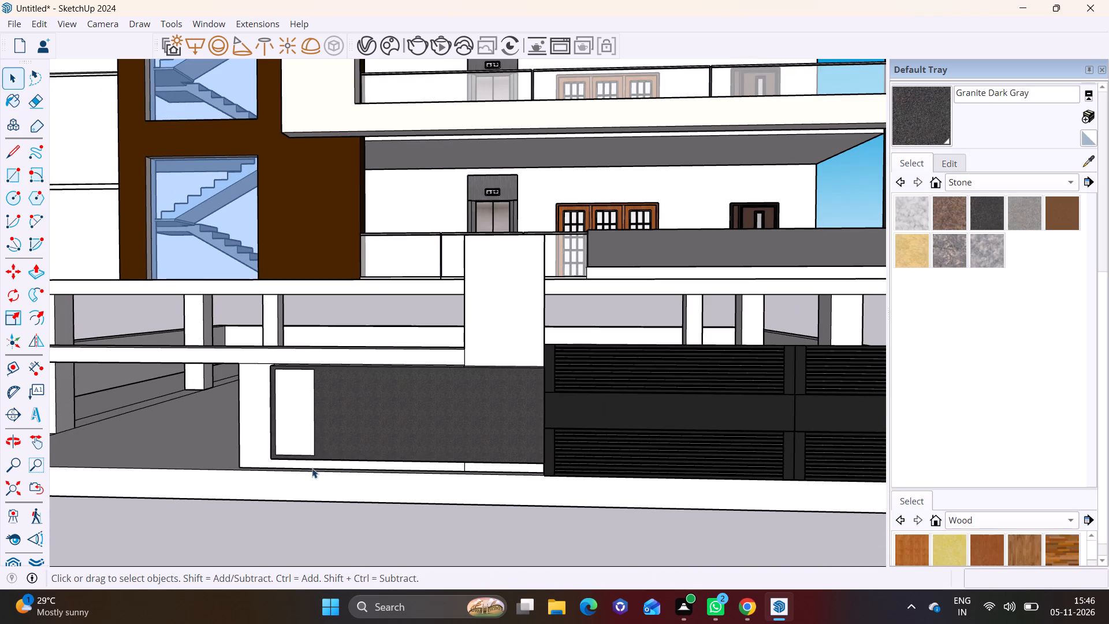
Draw a vertical line across the beam's front face, in line with the wall's edge at the opening.
scroll(227, 462, down, 2)
shift+middle_drag(233, 451, 442, 451)
scroll(418, 387, up, 7)
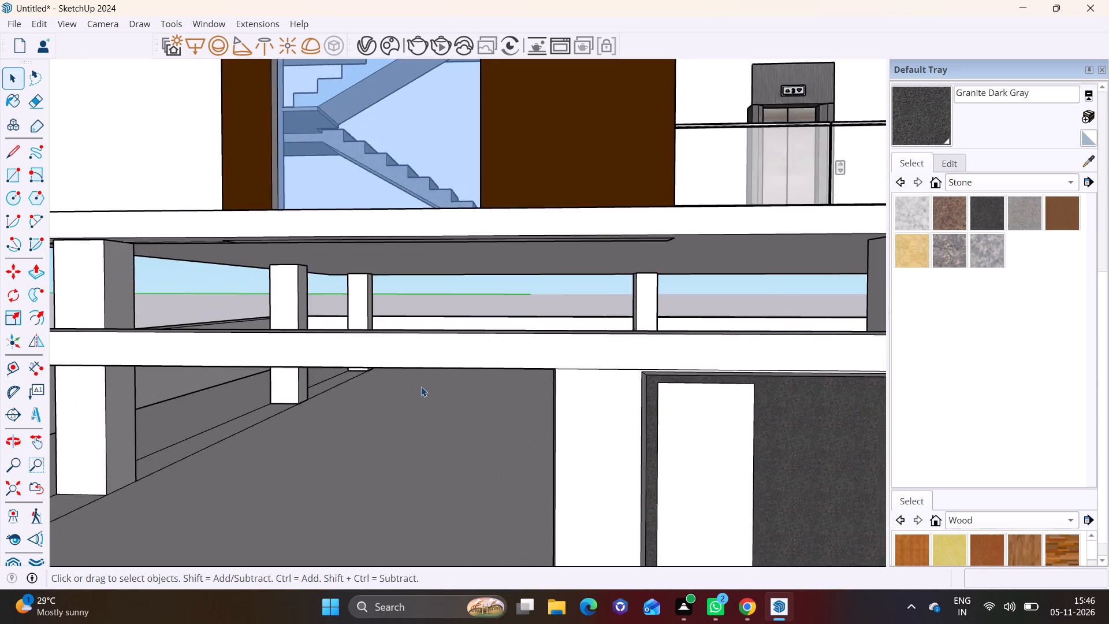
scroll(421, 387, up, 2)
scroll(551, 326, down, 6)
shift+middle_drag(608, 350, 439, 374)
scroll(316, 352, up, 2)
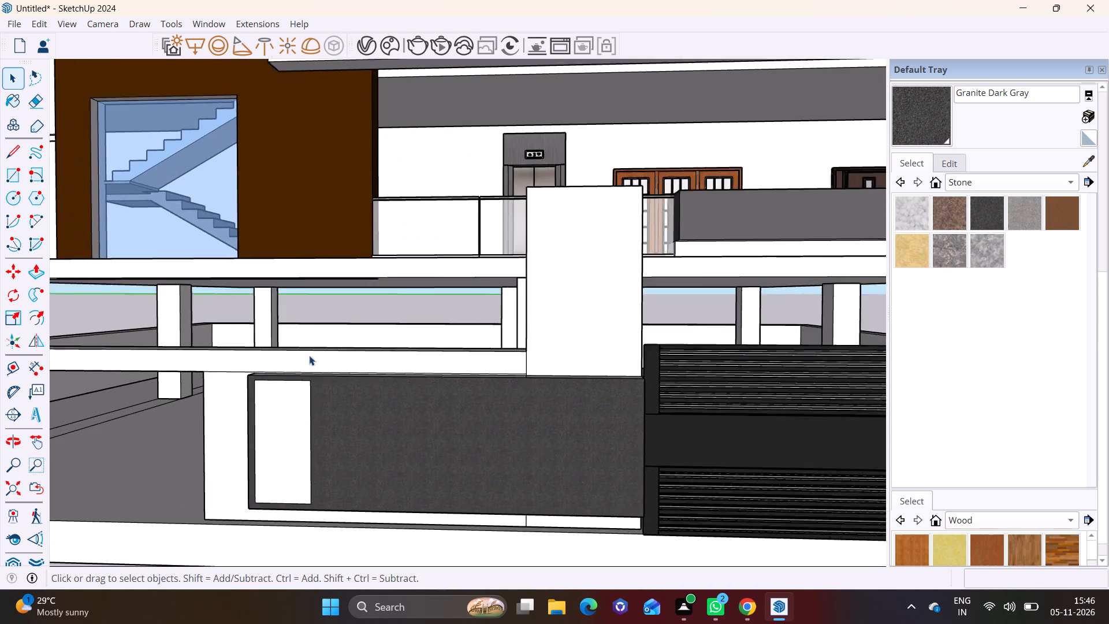
scroll(309, 355, up, 6)
middle_drag(233, 376, 246, 366)
shift+middle_drag(265, 365, 377, 335)
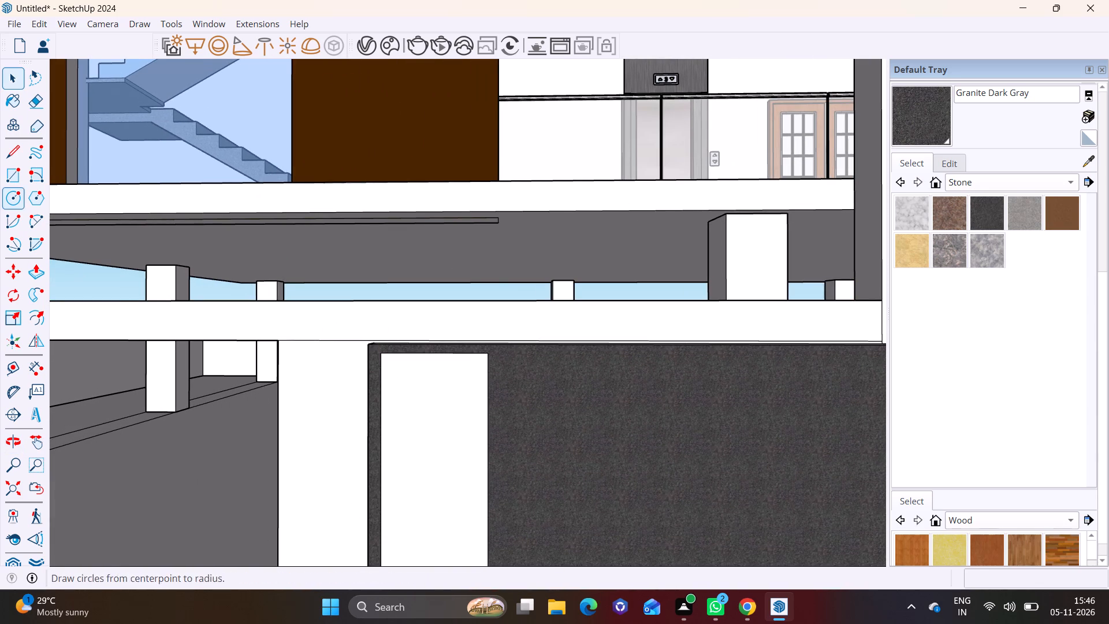
click(16, 148)
drag(281, 341, 281, 331)
click(284, 299)
key(space)
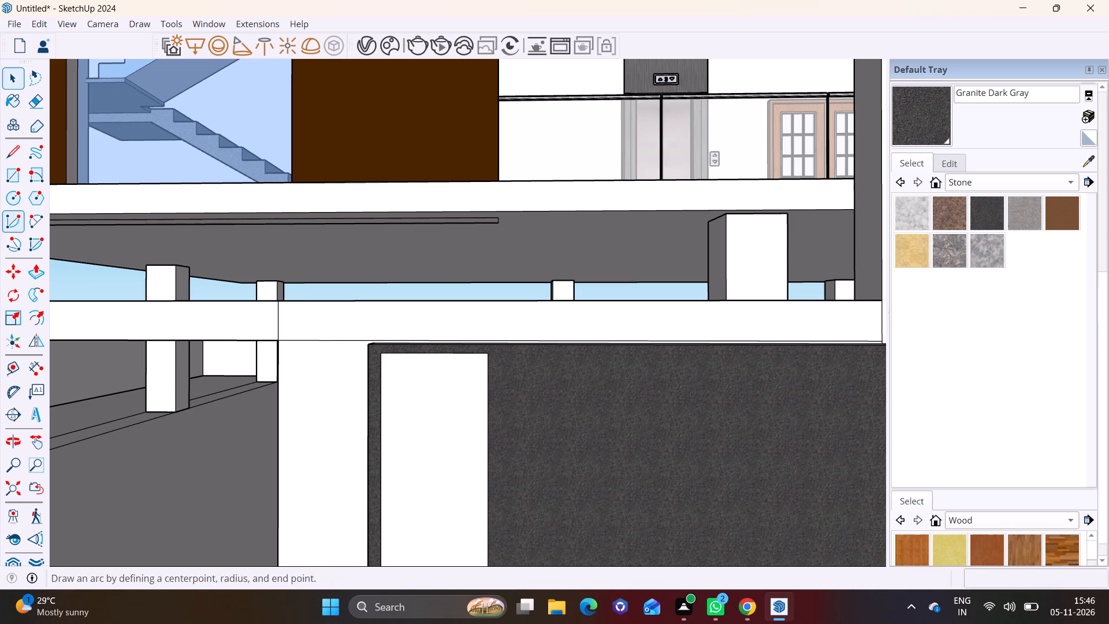
Draw a second vertical line, about 10 9/16" long, across the beam's front face above the near end of the granite panel.
drag(5, 151, 10, 153)
scroll(293, 310, up, 6)
middle_drag(442, 370, 519, 370)
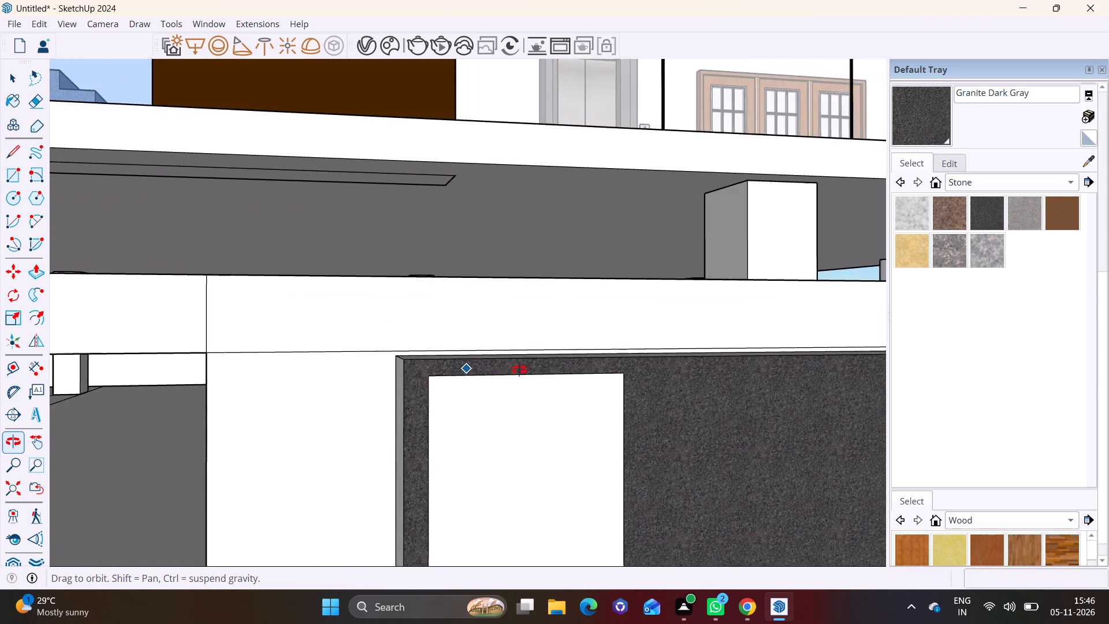
middle_drag(519, 370, 494, 389)
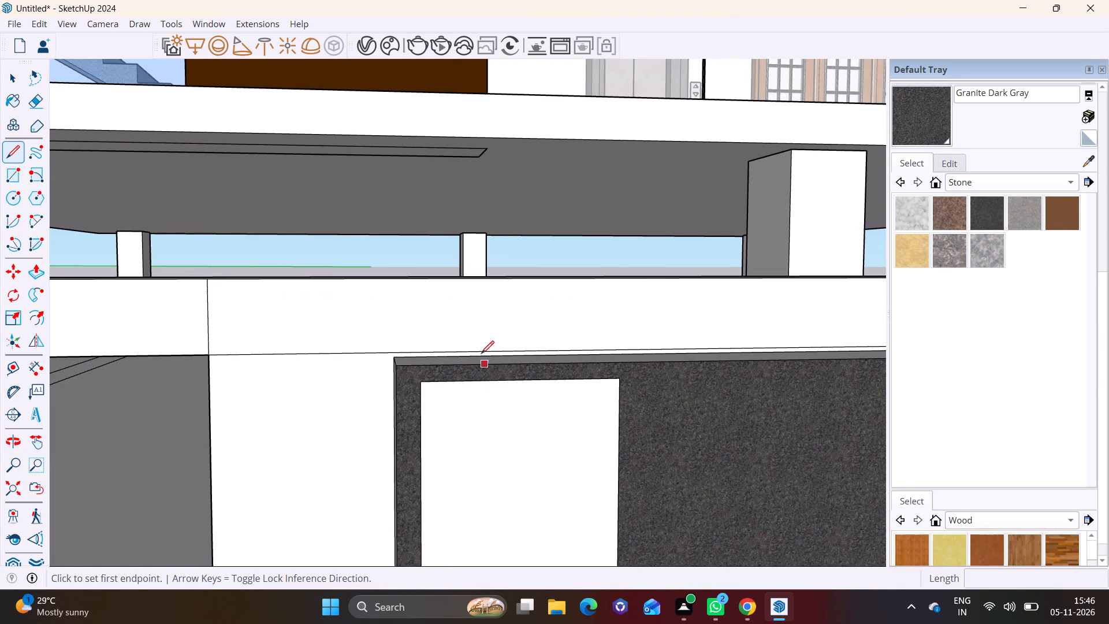
shift+middle_drag(478, 332, 513, 382)
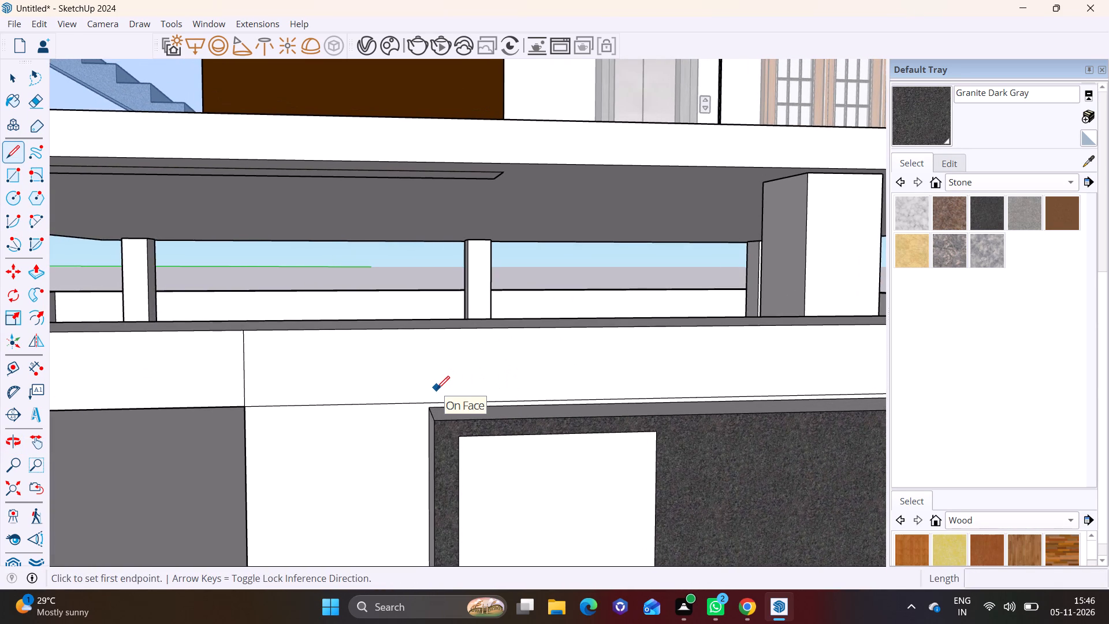
click(437, 406)
click(436, 328)
key(space)
Draw a line across the beam's top face from the upper end of the vertical line at the opening to the back edge.
scroll(364, 343, down, 2)
middle_drag(370, 335, 291, 465)
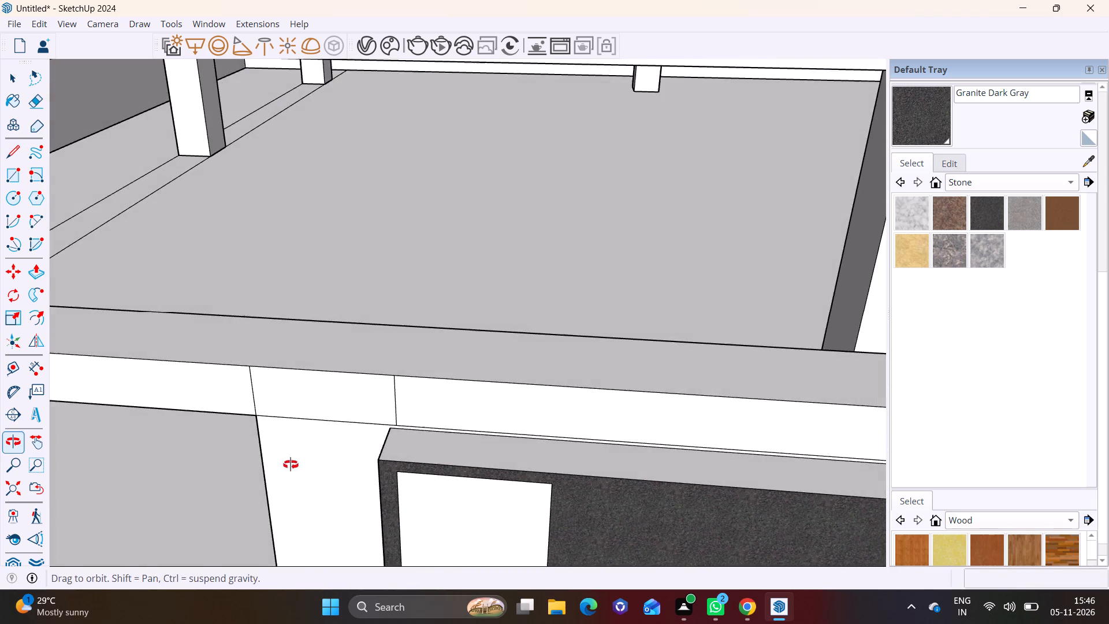
middle_drag(291, 465, 291, 466)
scroll(280, 358, up, 3)
click(10, 157)
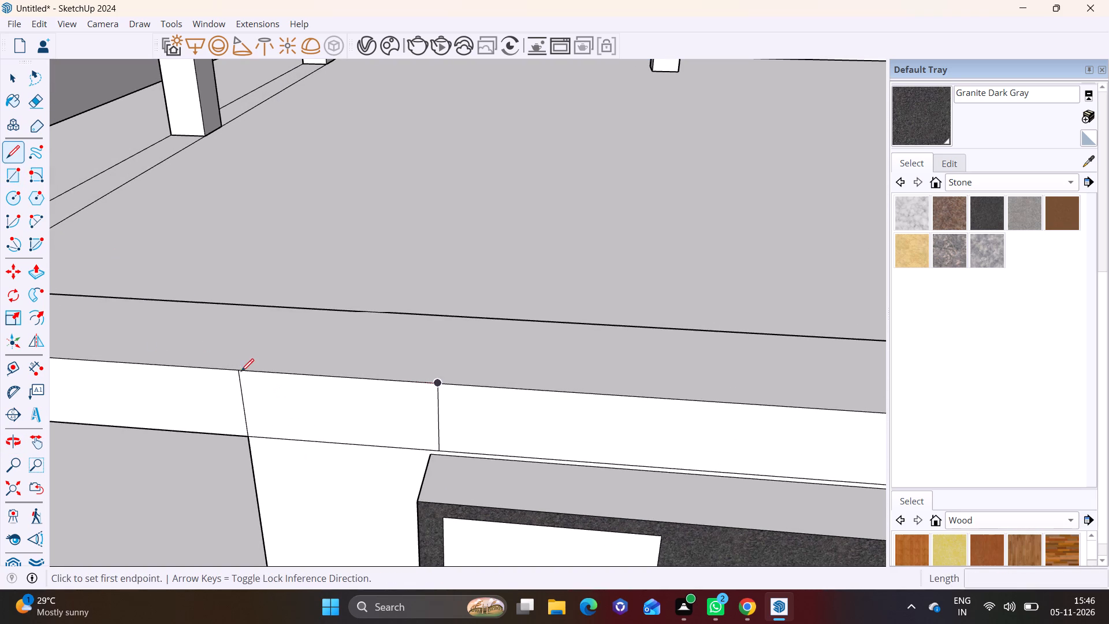
click(239, 368)
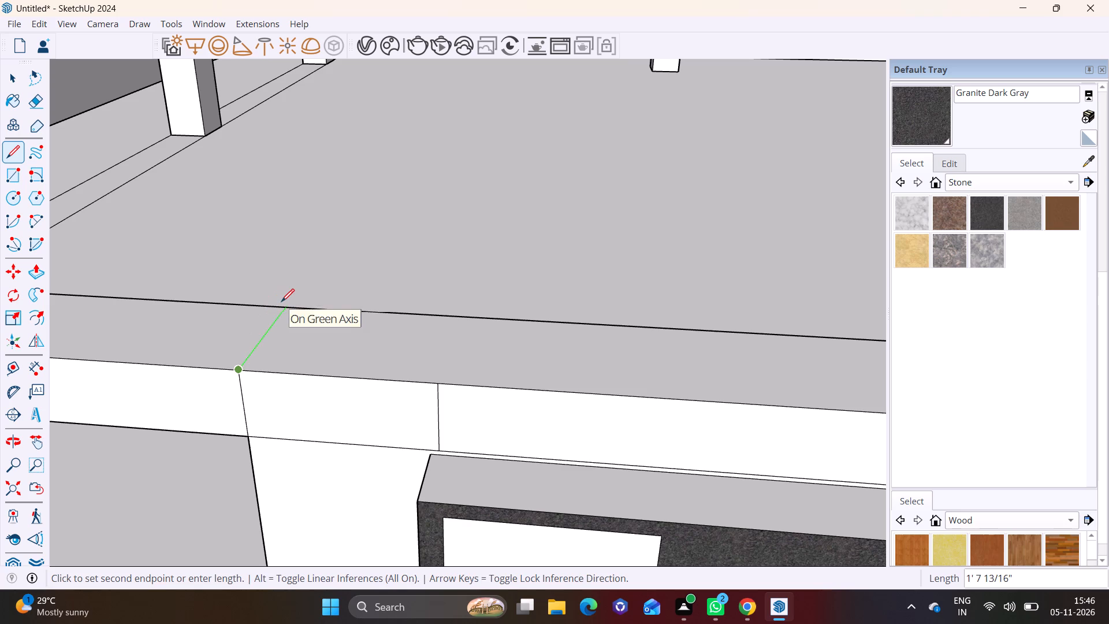
click(281, 302)
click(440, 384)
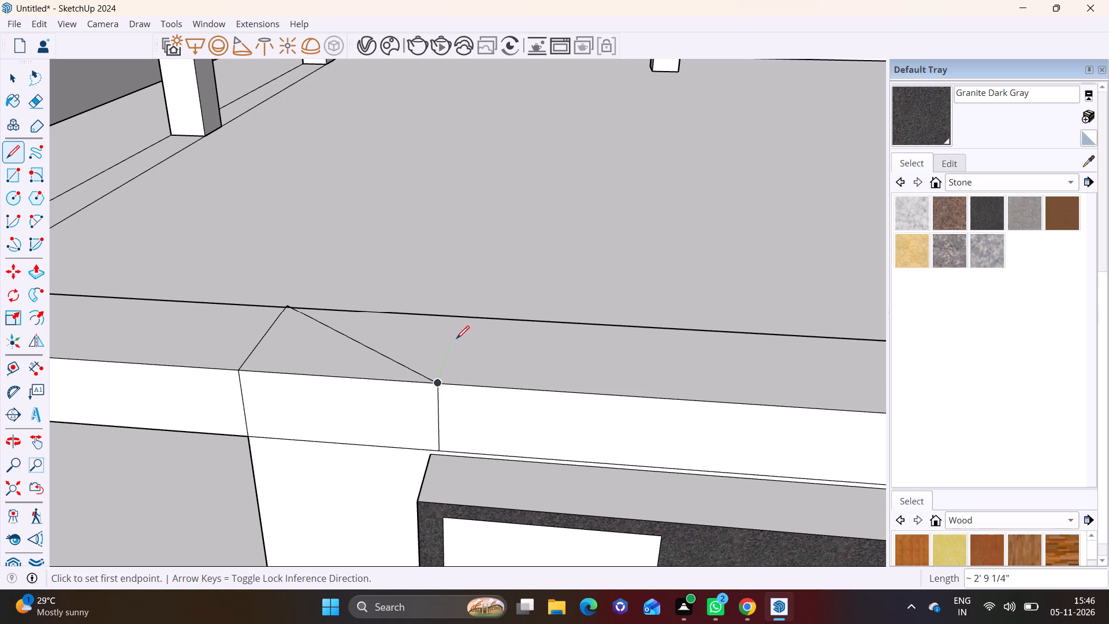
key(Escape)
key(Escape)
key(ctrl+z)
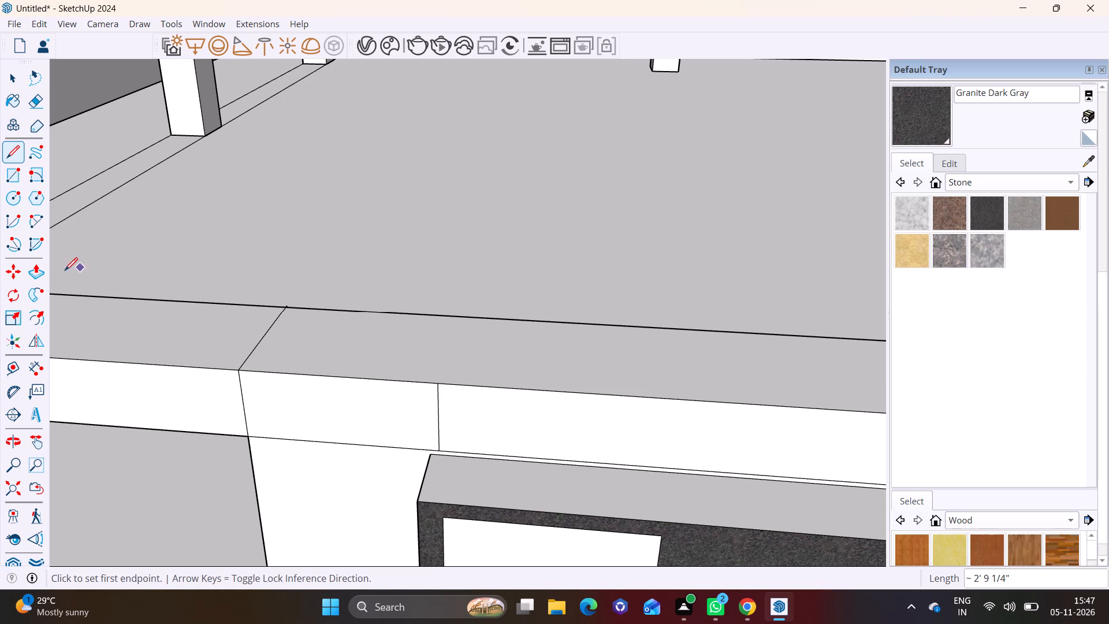
Draw a line of about 1' 7 1/4" across the beam's top face from the upper end of the vertical line above the panel.
click(11, 154)
click(441, 381)
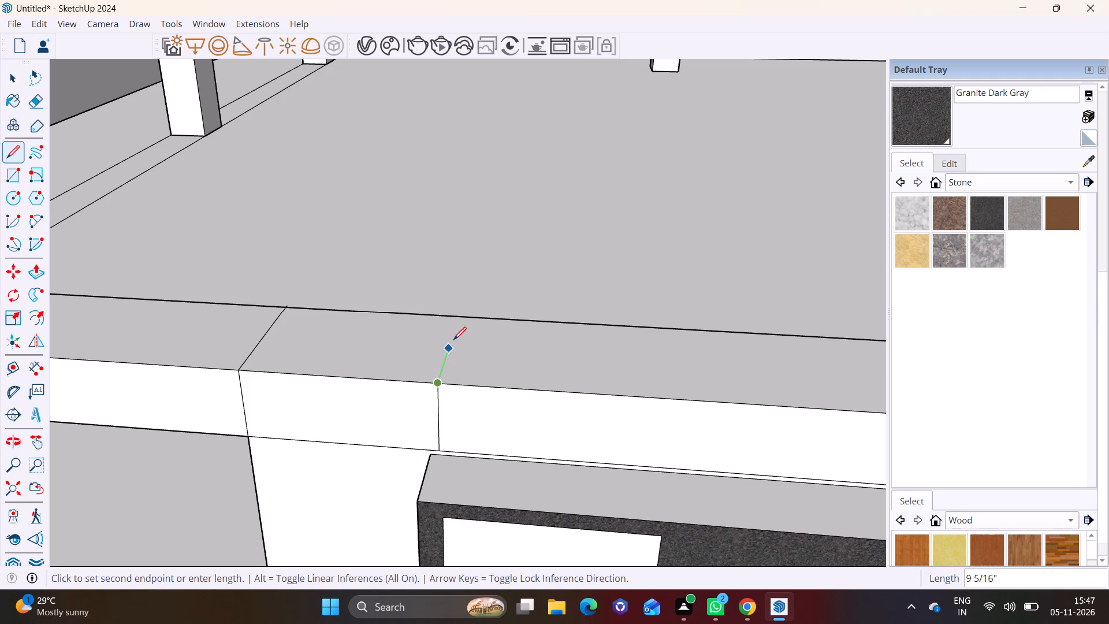
click(463, 315)
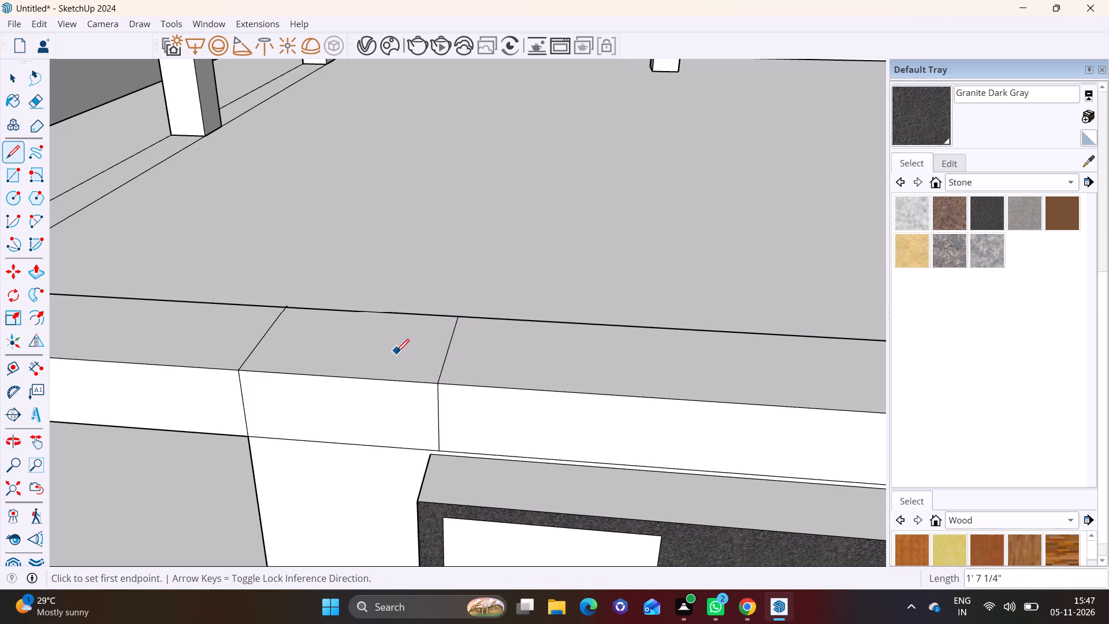
Pull the marked-off section of the beam's top face above the post up about 2 3/4".
key(space)
click(395, 352)
click(29, 273)
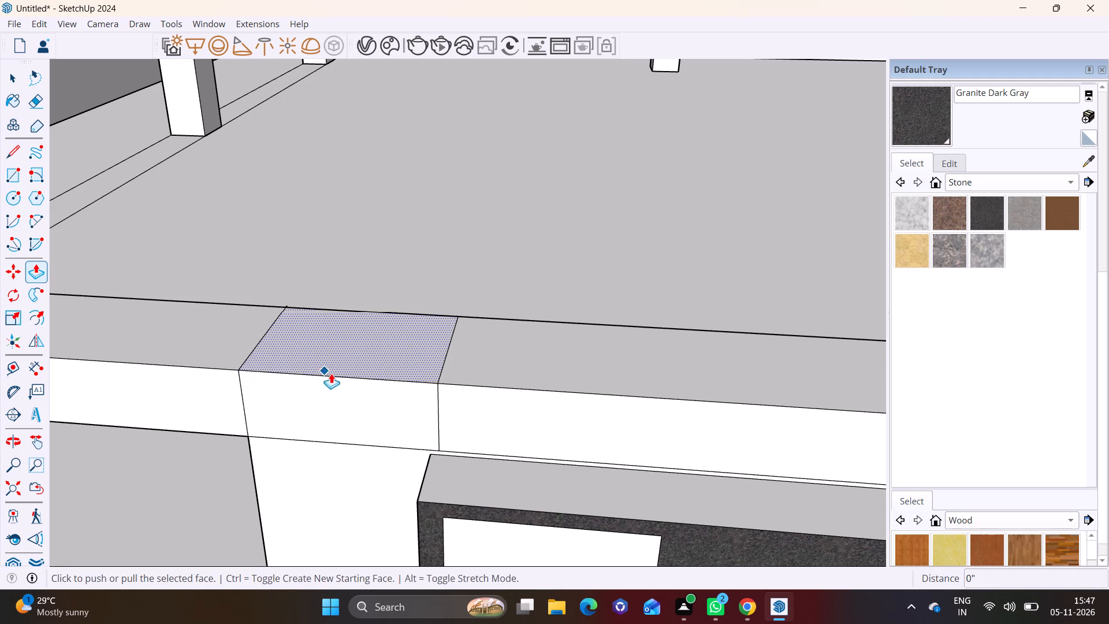
click(356, 364)
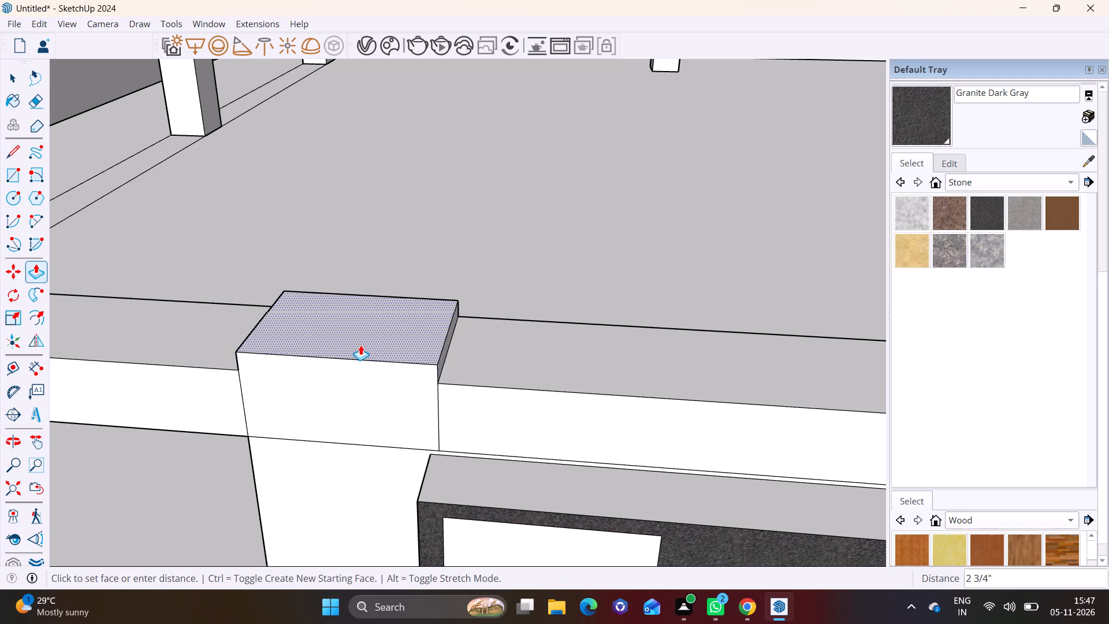
click(360, 345)
key(space)
Erase the horizontal seam between the raised block and the post below, and the vertical seam between the block and the panel-side beam.
middle_drag(420, 399, 487, 259)
scroll(447, 341, up, 2)
key(space)
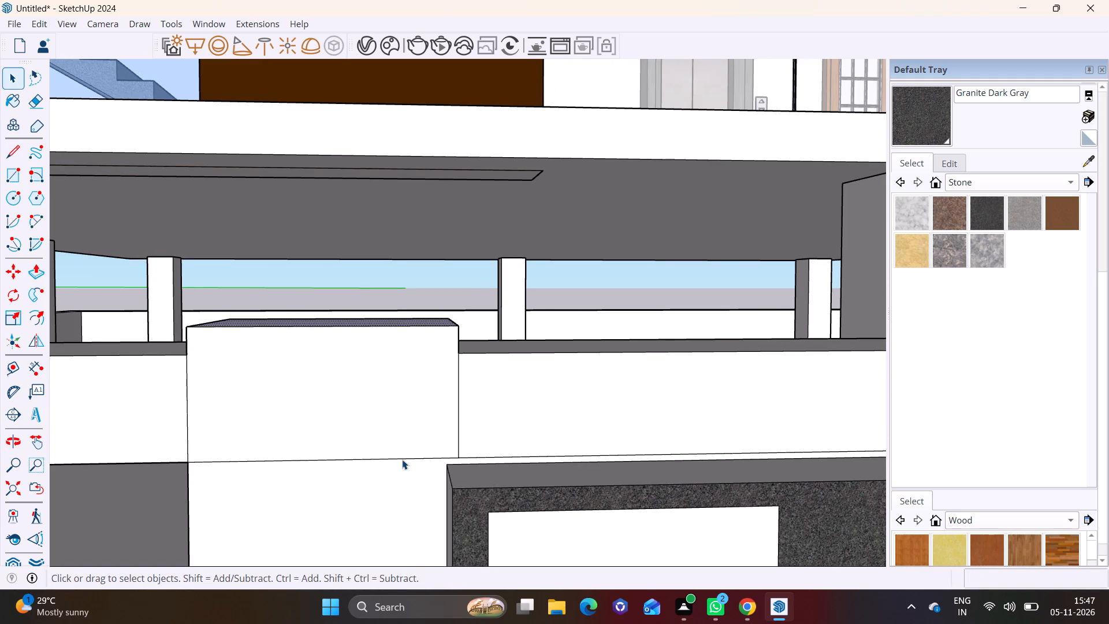
click(400, 460)
right_click(400, 460)
click(445, 270)
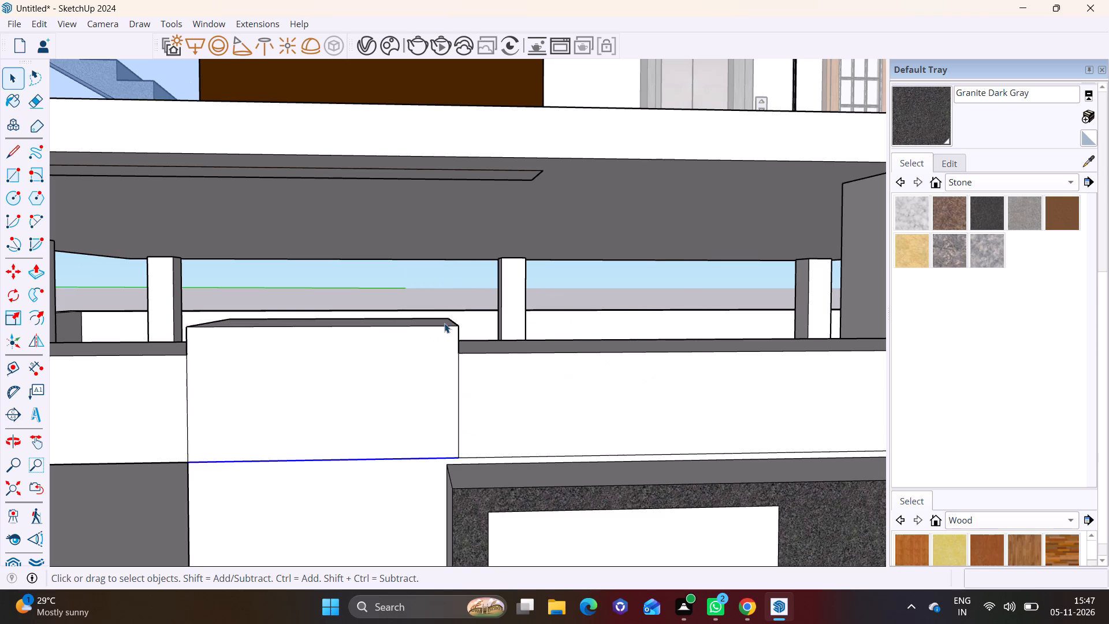
click(459, 398)
right_click(459, 398)
click(482, 419)
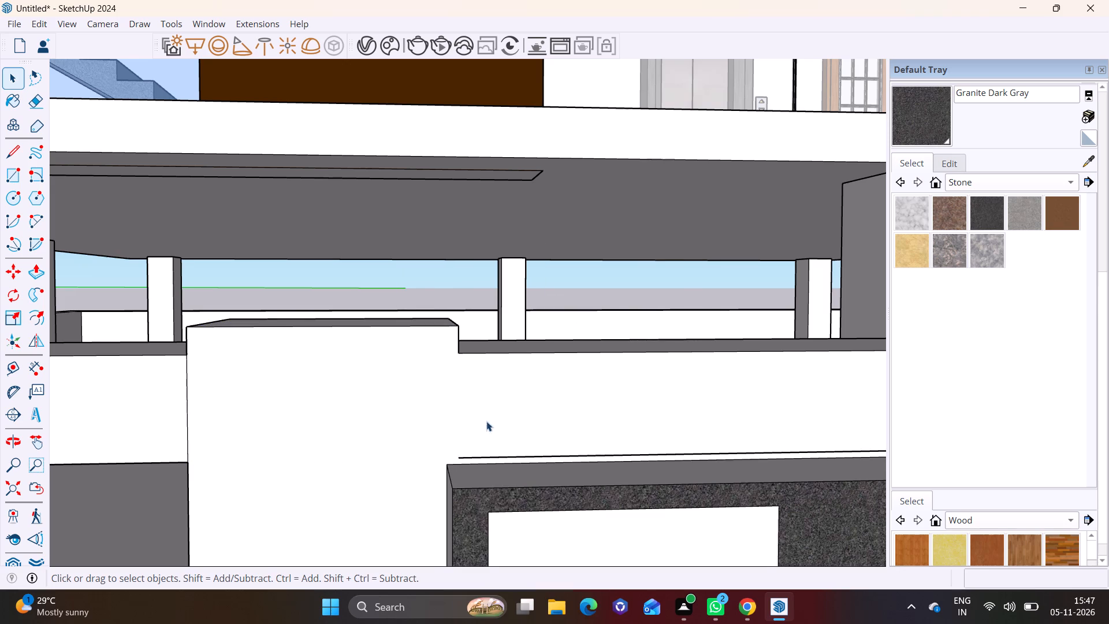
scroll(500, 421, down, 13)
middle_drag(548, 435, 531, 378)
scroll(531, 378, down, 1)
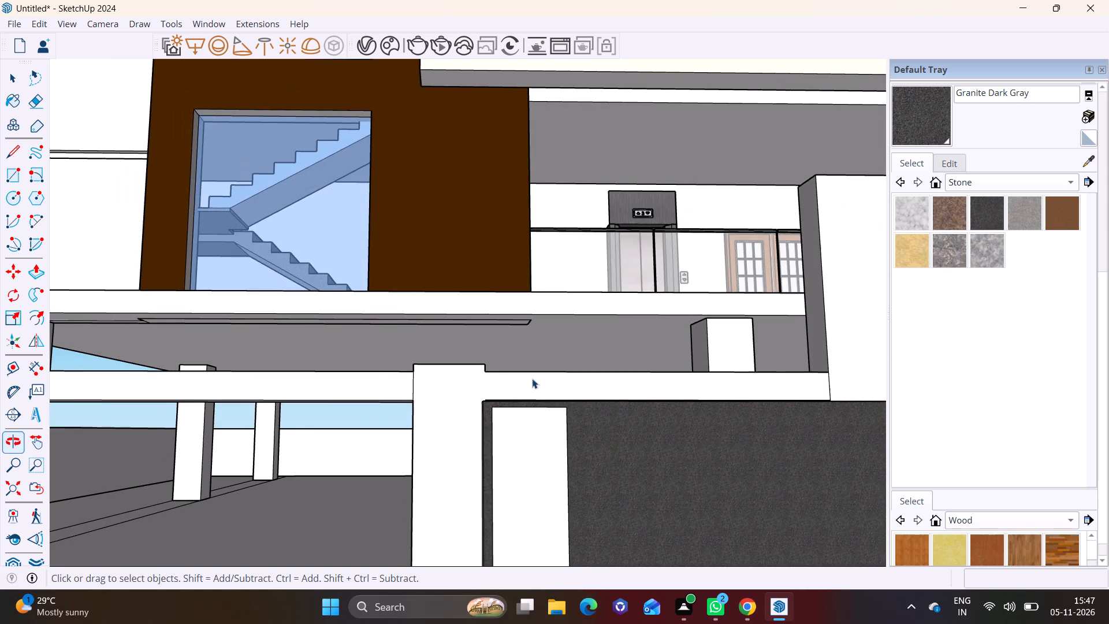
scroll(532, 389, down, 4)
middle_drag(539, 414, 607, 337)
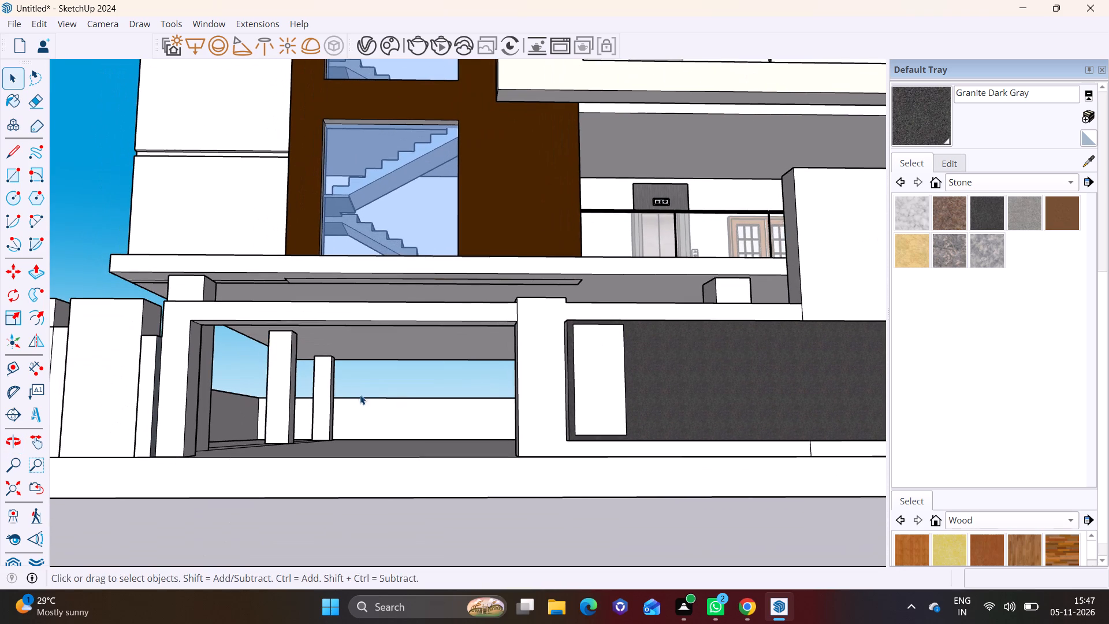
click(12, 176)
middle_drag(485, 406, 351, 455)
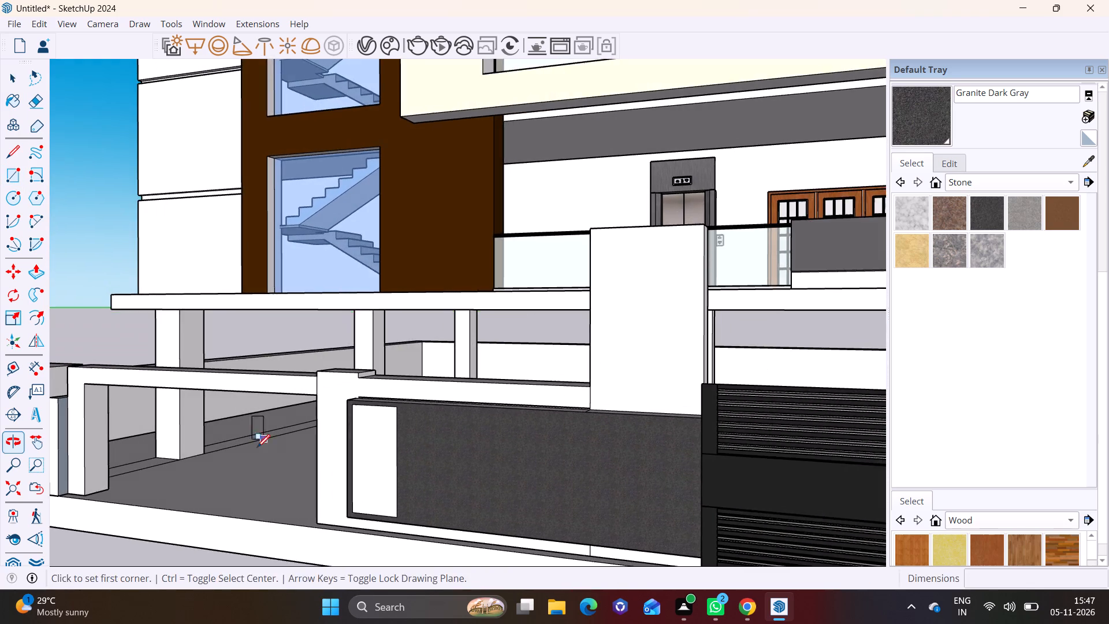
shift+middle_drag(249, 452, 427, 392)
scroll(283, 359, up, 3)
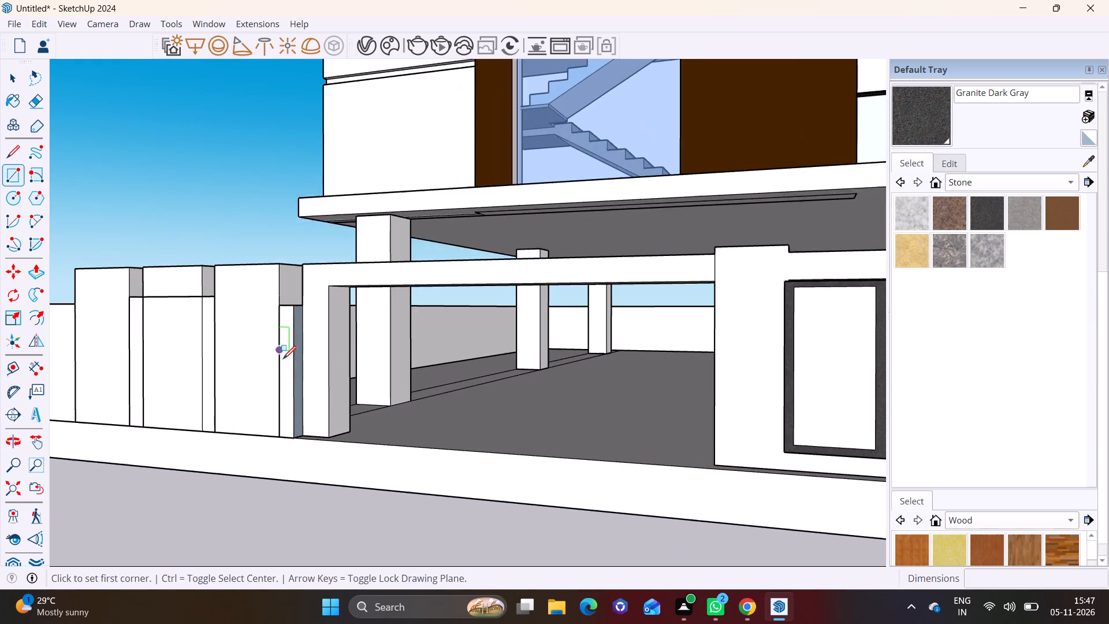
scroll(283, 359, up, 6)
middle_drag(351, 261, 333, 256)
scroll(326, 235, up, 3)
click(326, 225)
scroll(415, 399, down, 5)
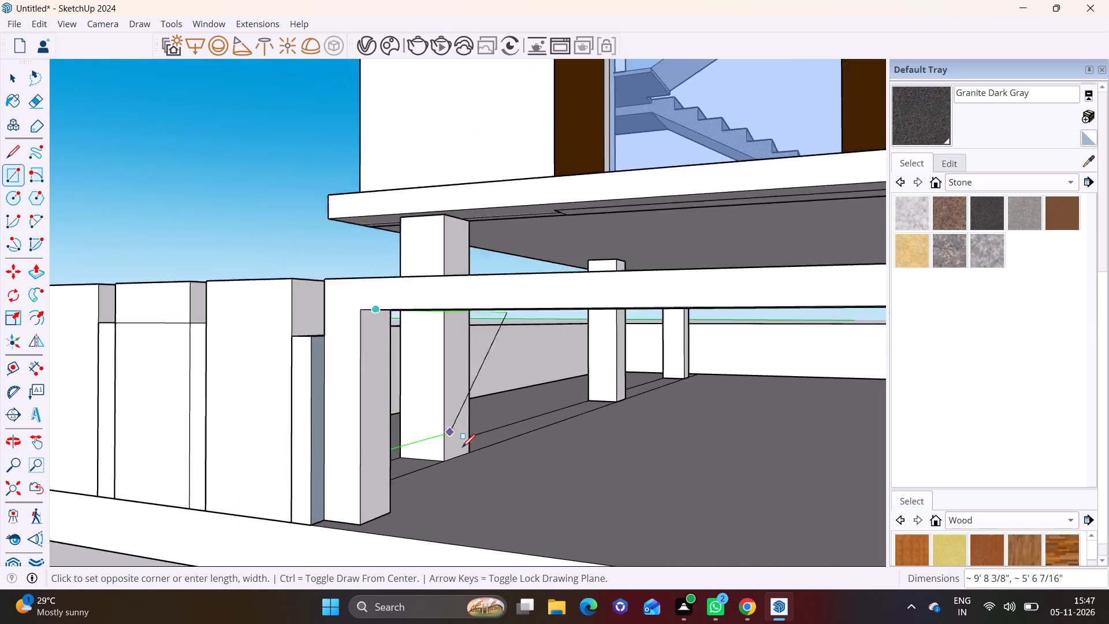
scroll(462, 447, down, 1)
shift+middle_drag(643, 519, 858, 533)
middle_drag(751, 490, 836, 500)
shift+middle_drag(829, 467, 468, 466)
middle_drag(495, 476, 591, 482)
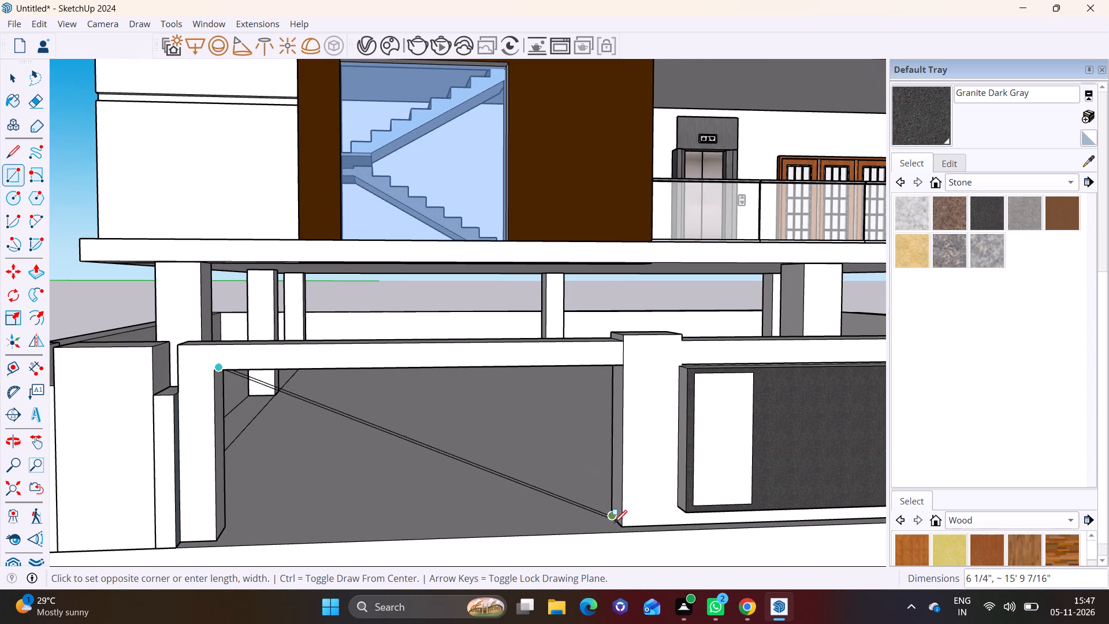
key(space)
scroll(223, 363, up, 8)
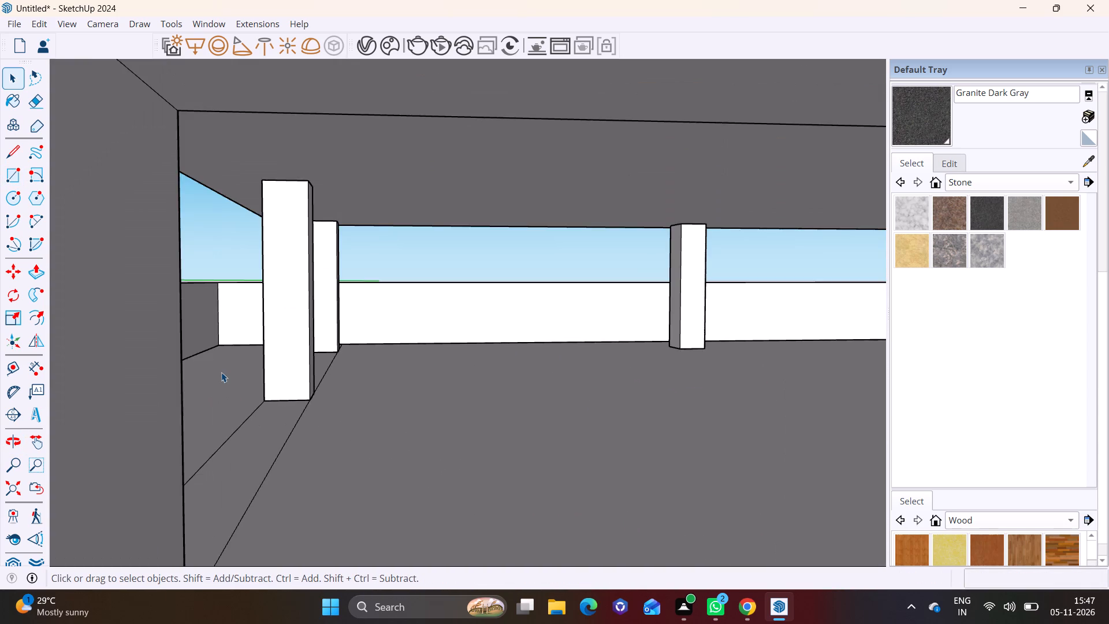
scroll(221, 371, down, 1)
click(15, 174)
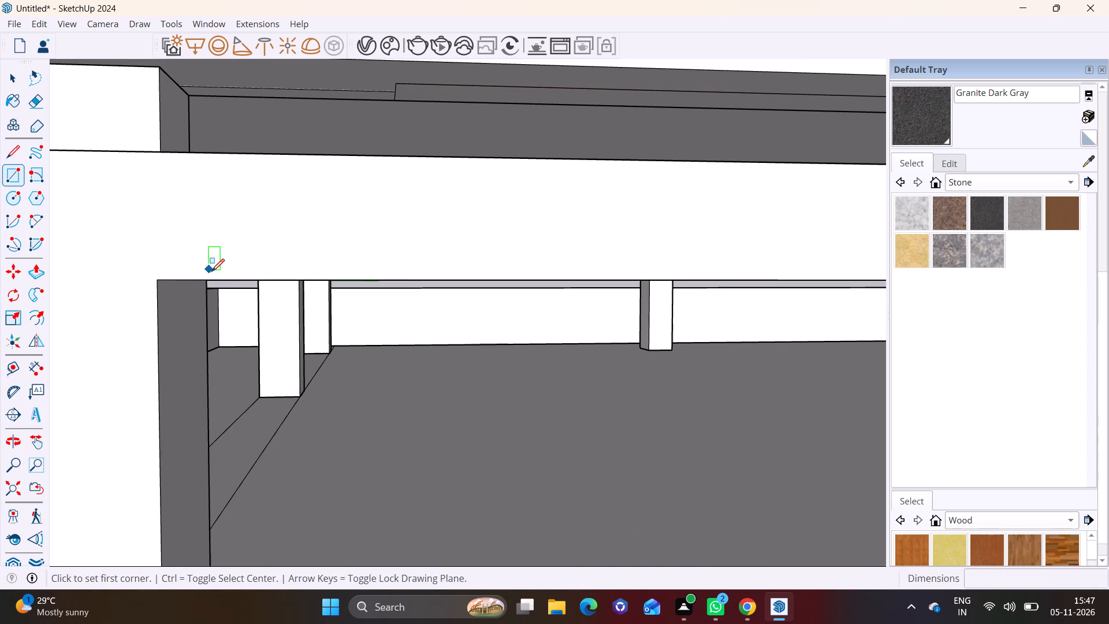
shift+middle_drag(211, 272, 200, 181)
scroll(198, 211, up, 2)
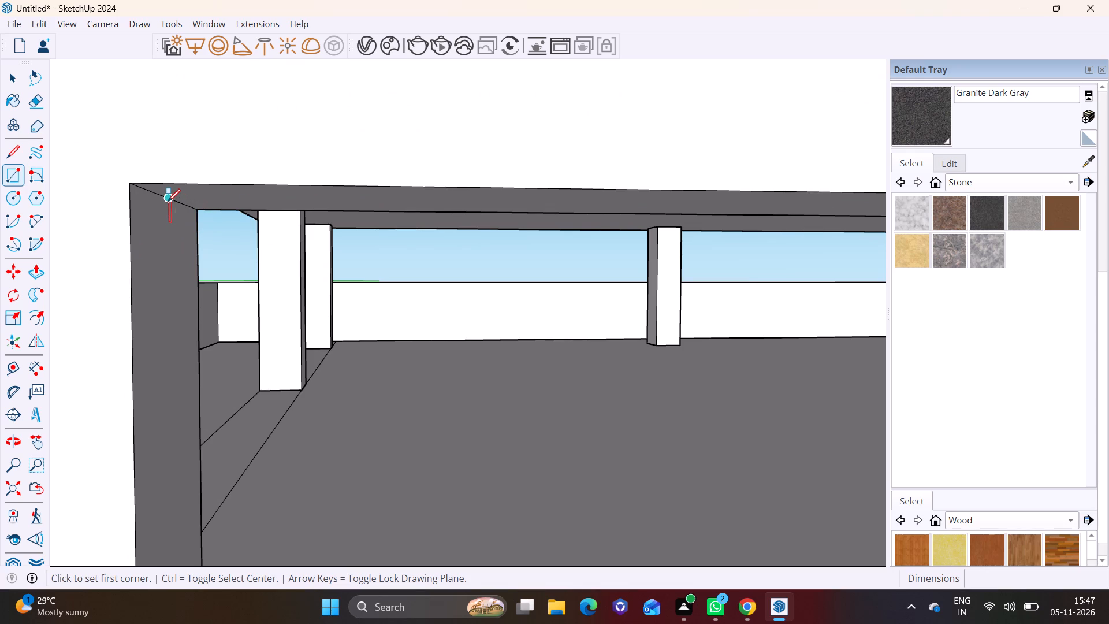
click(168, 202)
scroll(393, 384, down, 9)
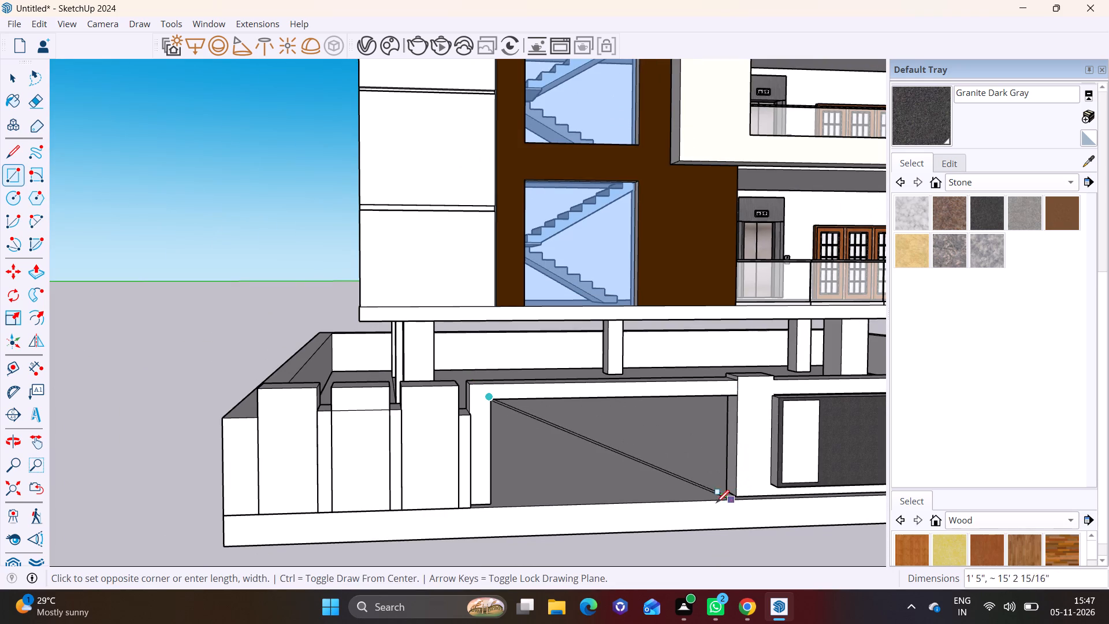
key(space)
Draw a full-height rectangle about 4 11/16" wide on the opening-side face of the end post, from the beam's underside to the base.
middle_drag(482, 421, 254, 422)
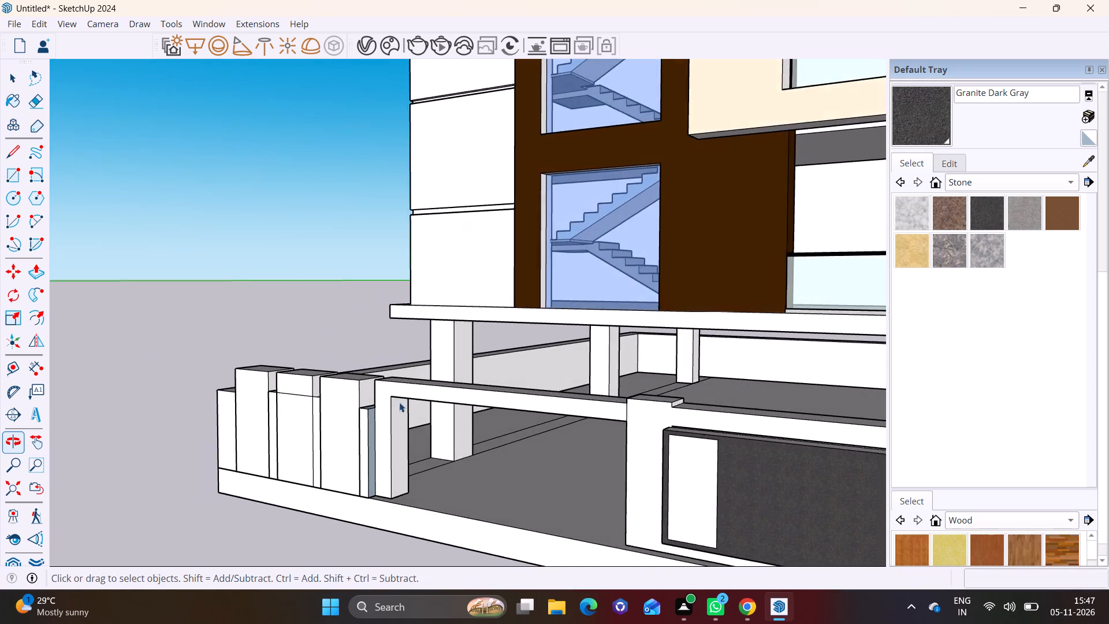
scroll(404, 402, up, 10)
shift+middle_drag(417, 399, 392, 232)
scroll(367, 235, down, 3)
shift+middle_drag(373, 260, 377, 302)
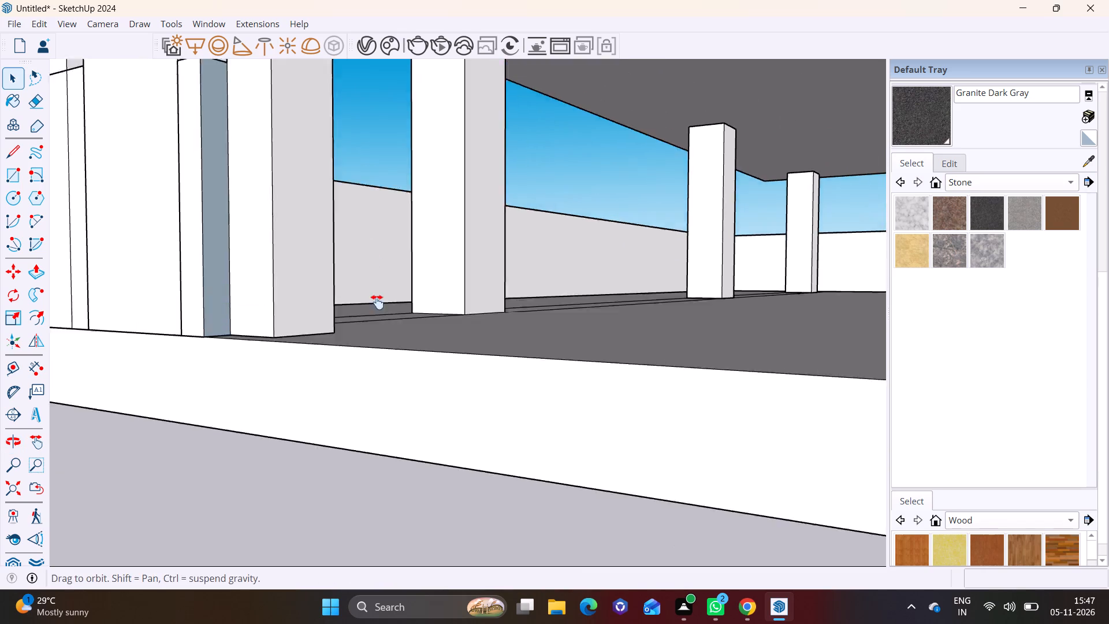
shift+middle_drag(377, 302, 408, 366)
middle_drag(345, 266, 322, 228)
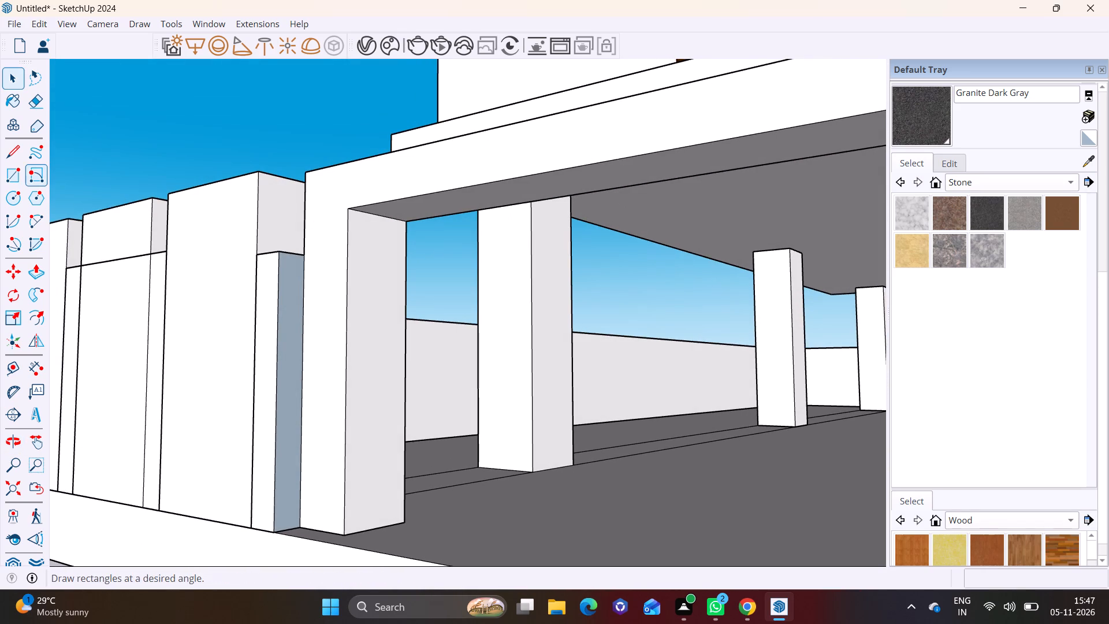
click(13, 175)
click(373, 216)
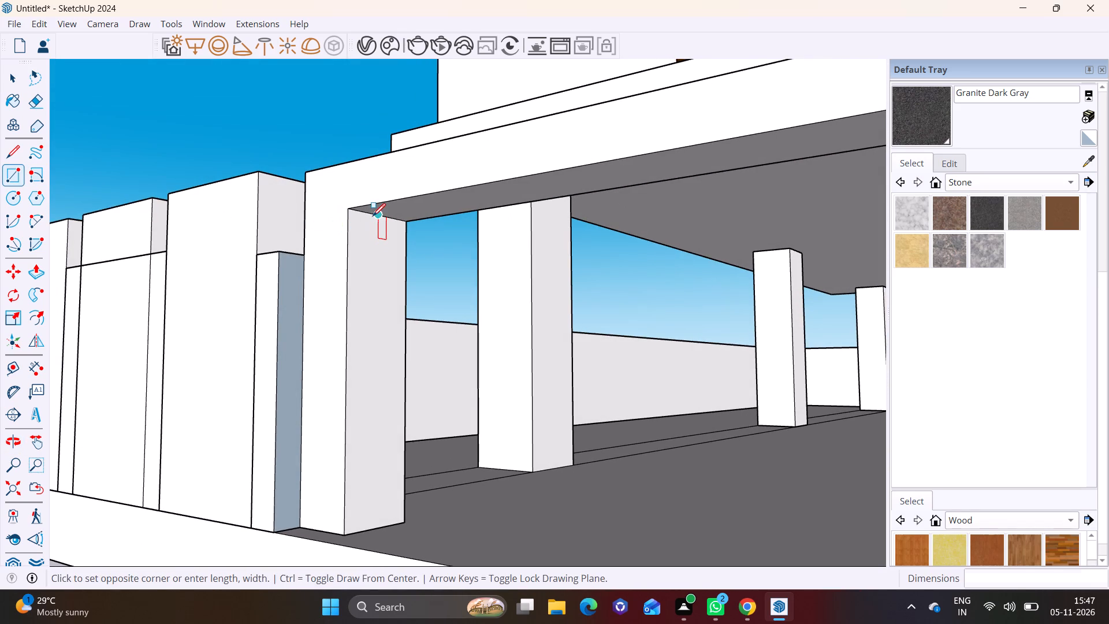
click(361, 532)
Extrude the narrow strip on the end post about 14' 7 3/16" across the opening to the opposite post, filling it with a wall panel.
key(space)
click(368, 433)
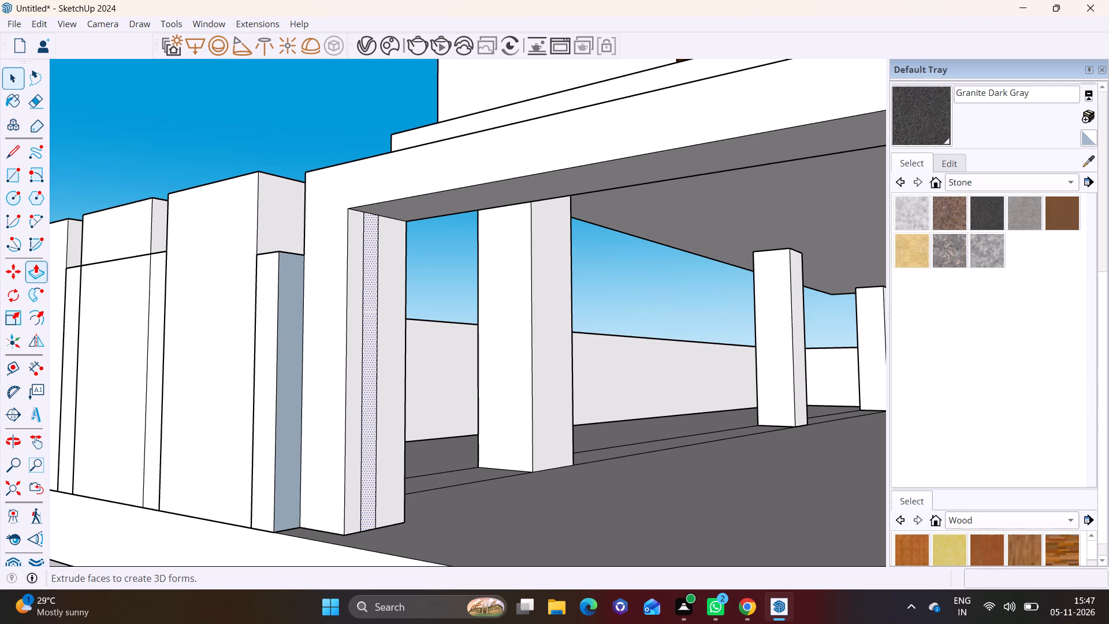
click(34, 270)
click(367, 356)
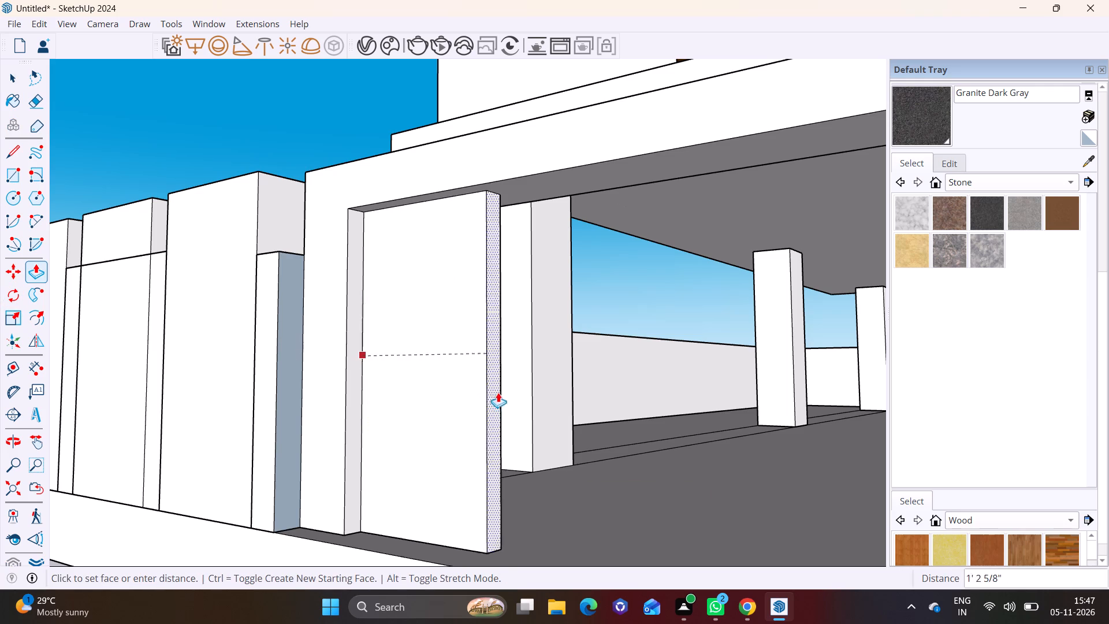
scroll(556, 410, down, 11)
shift+middle_drag(720, 451, 439, 413)
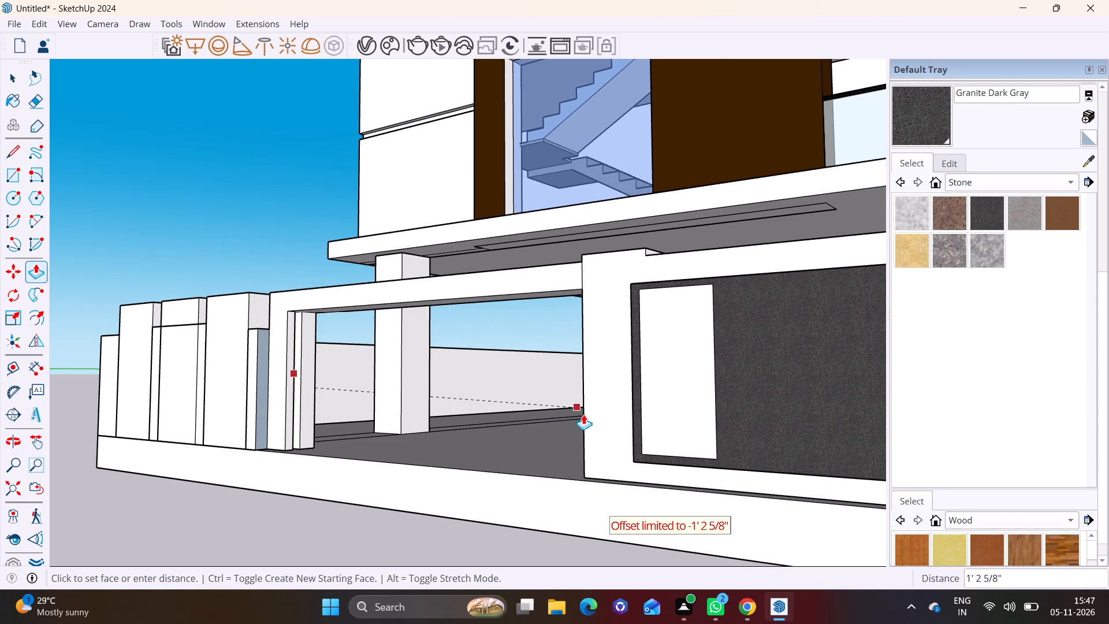
click(591, 408)
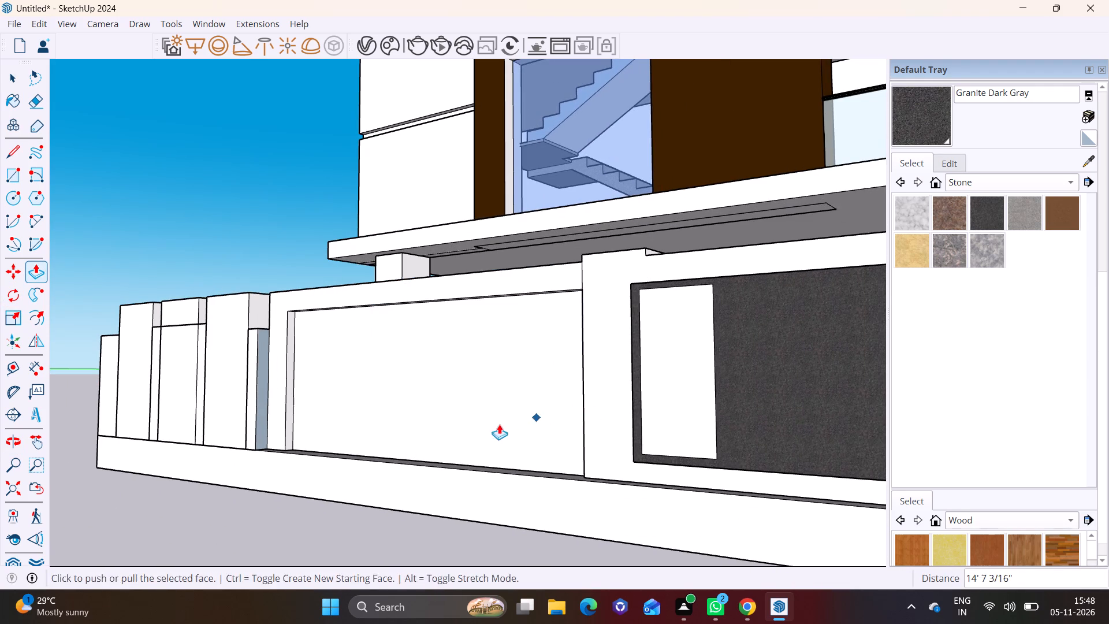
Paint the front face of the new infill panel between the posts with Wood Bamboo.
middle_drag(496, 424, 681, 454)
key(space)
scroll(542, 478, down, 4)
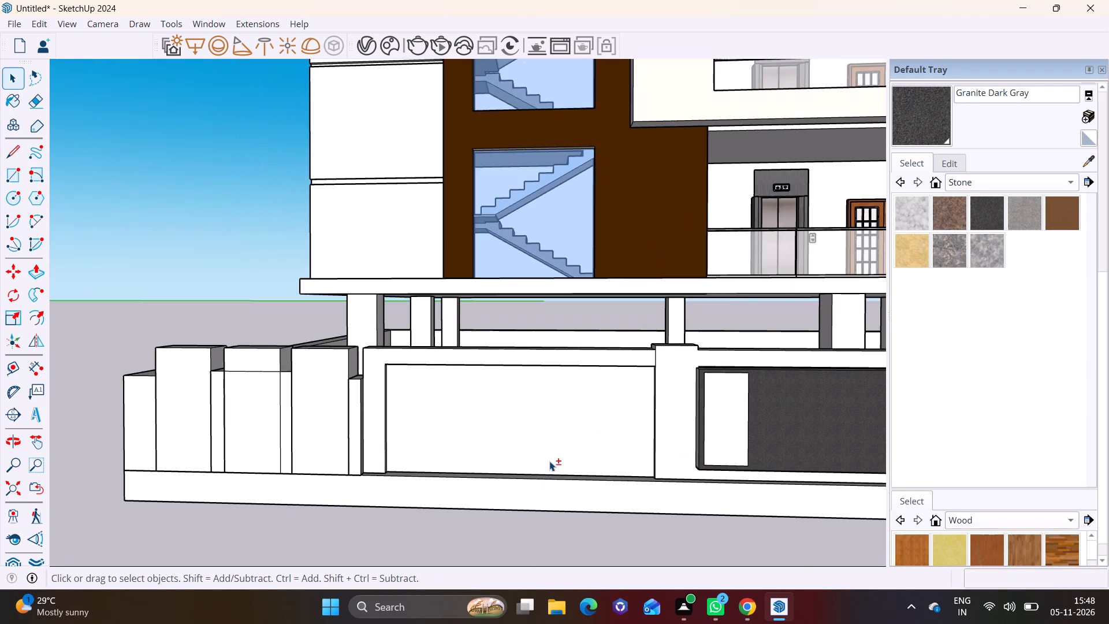
shift+middle_drag(549, 461, 532, 495)
click(913, 551)
click(608, 470)
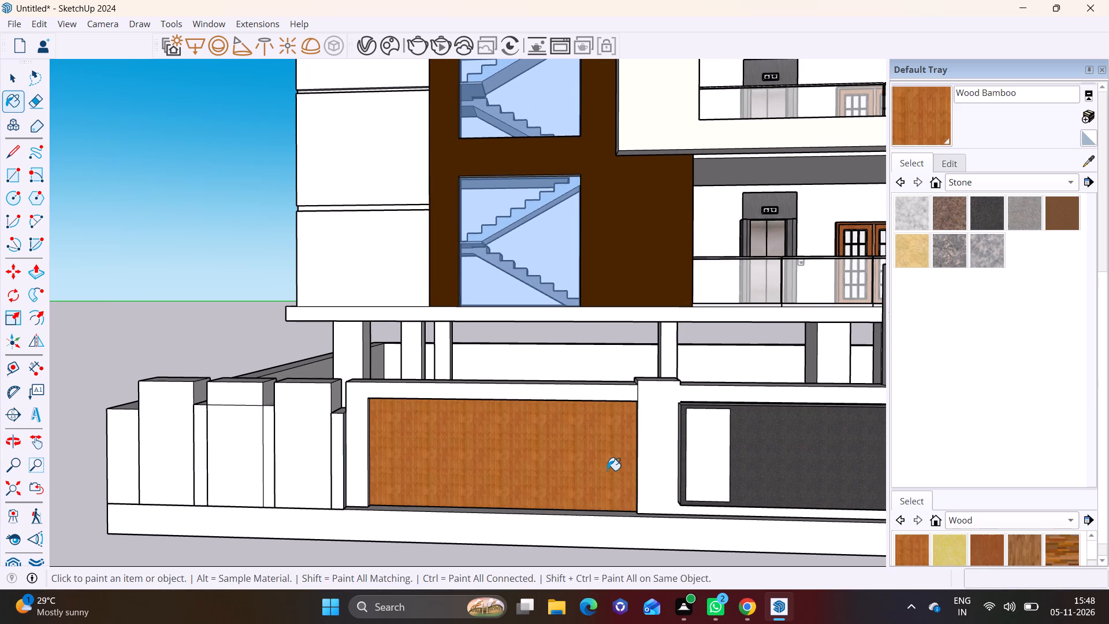
key(space)
click(483, 545)
click(475, 558)
scroll(475, 558, down, 5)
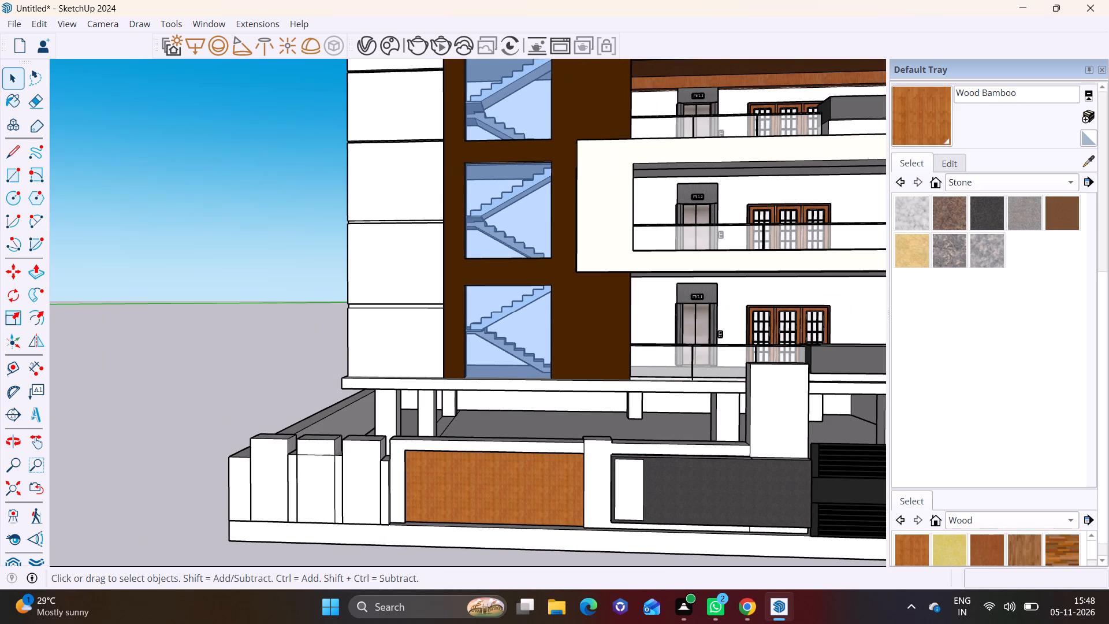
Sample Color M06 from the dark grey balcony parapet and paint the three raised boundary wall blocks beside the wood panel with it.
click(1092, 160)
click(856, 351)
click(367, 469)
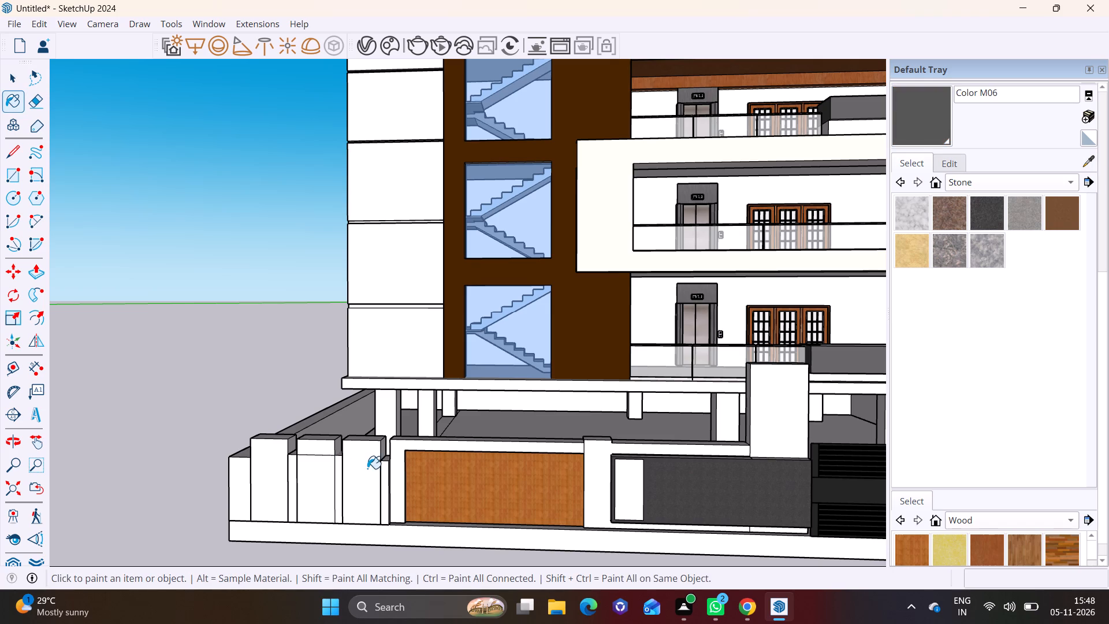
click(319, 469)
click(318, 452)
click(284, 457)
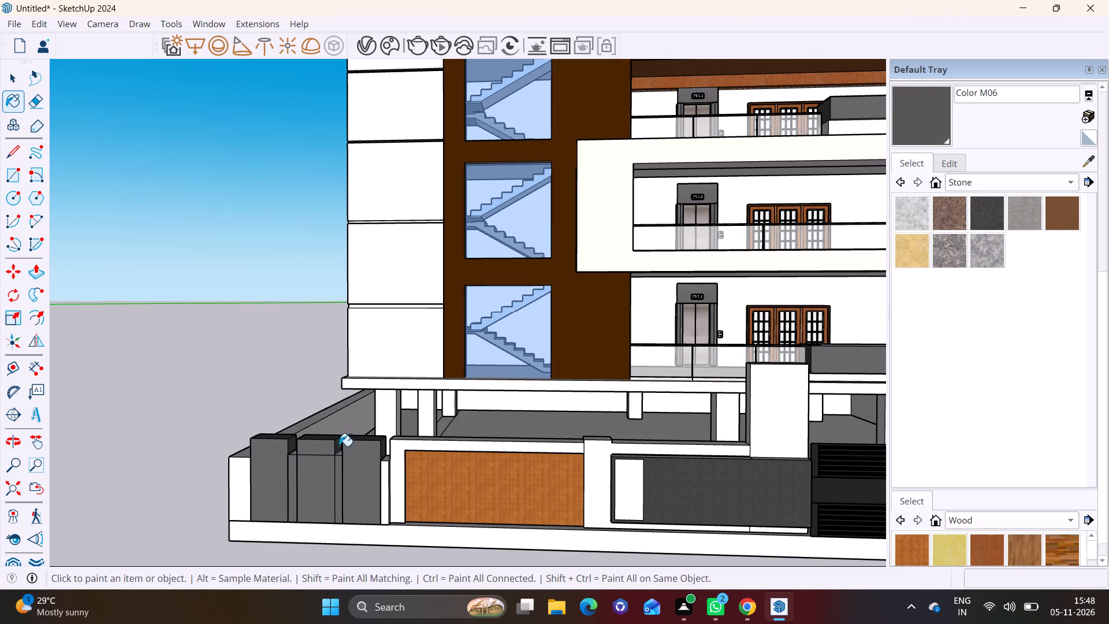
scroll(314, 458, up, 3)
key(space)
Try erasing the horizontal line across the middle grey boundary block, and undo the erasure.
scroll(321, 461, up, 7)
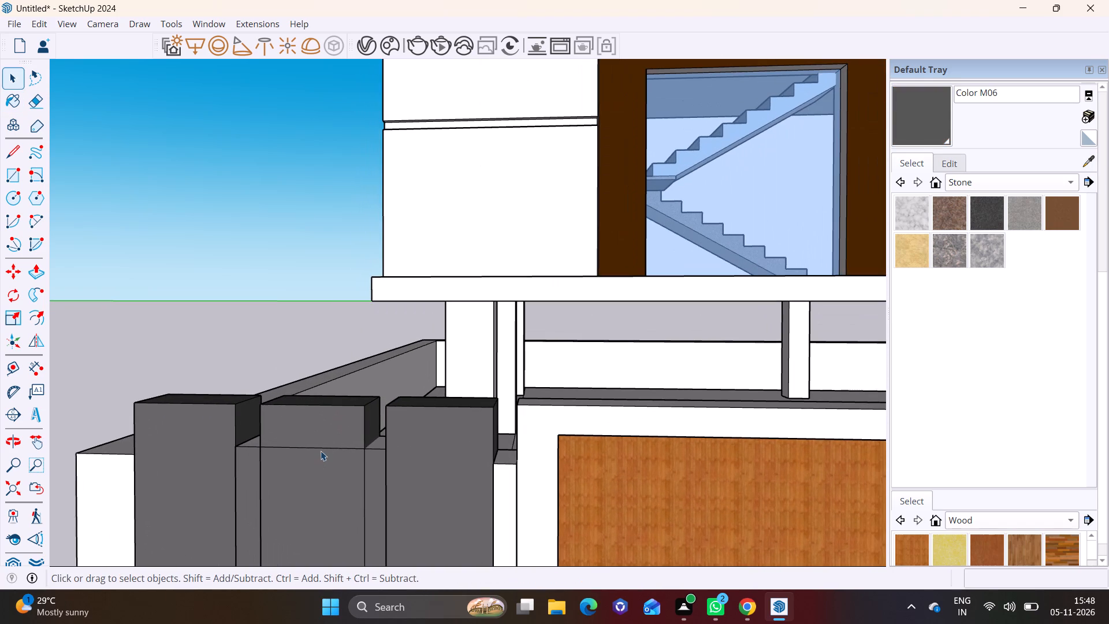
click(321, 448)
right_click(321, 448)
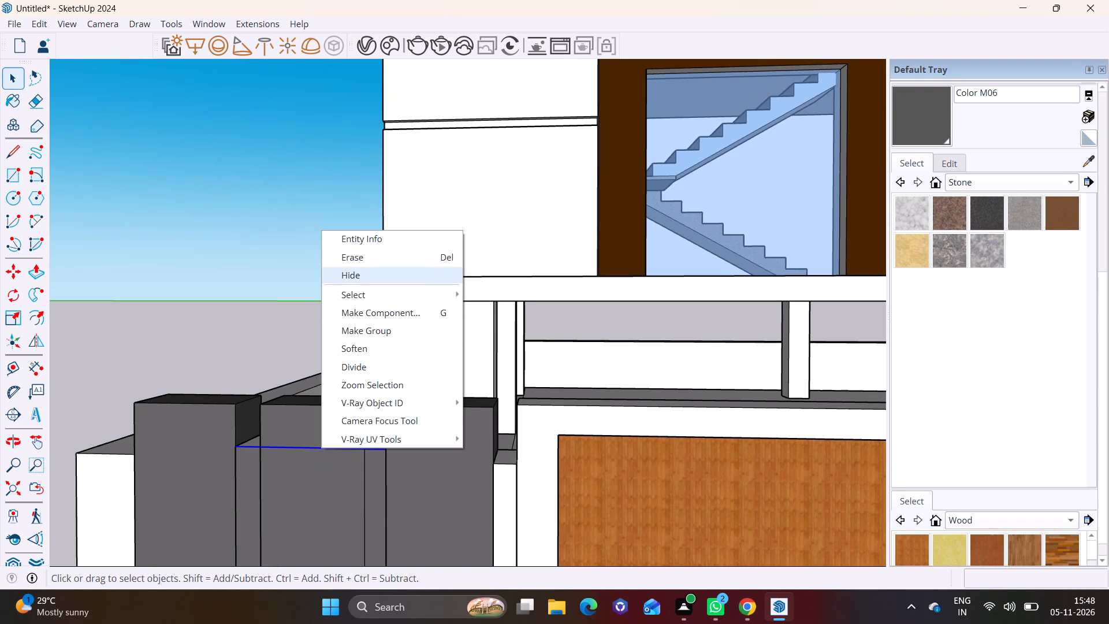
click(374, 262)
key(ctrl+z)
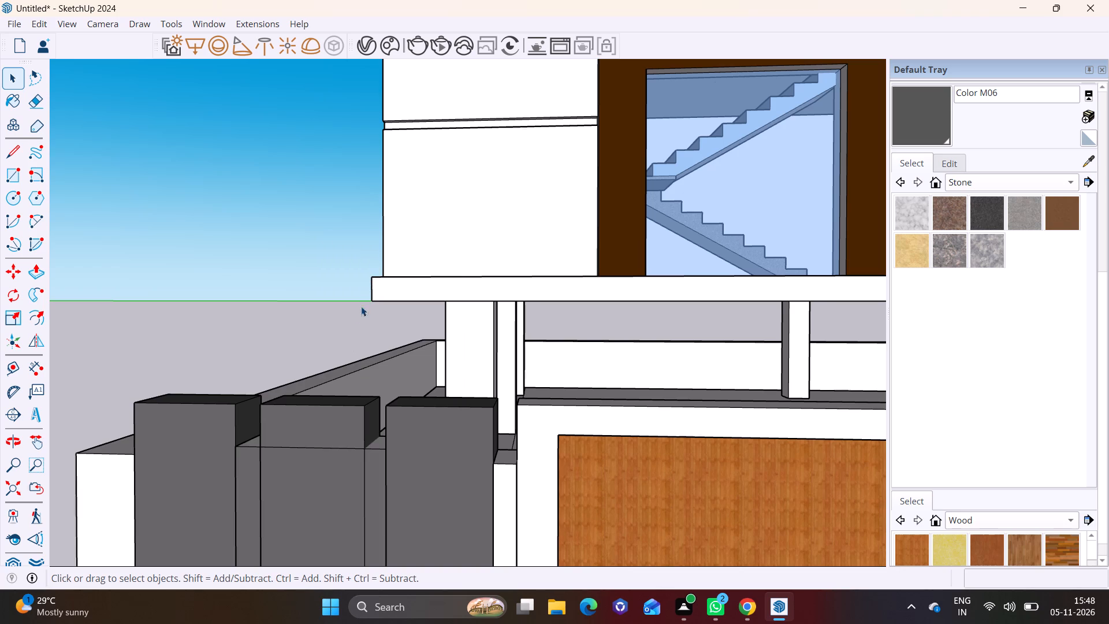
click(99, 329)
Extrude the top face of the tall pillar beside the black gate up about 7 15/16" as a separate cap block.
scroll(277, 343, down, 9)
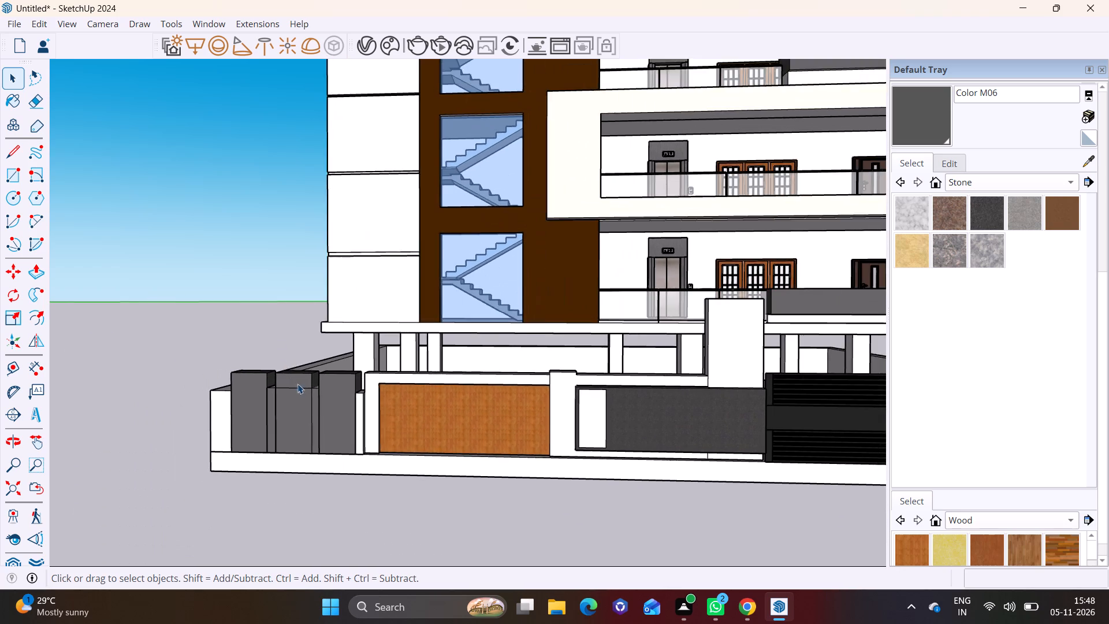
shift+middle_drag(317, 384, 243, 377)
scroll(444, 377, down, 3)
shift+middle_drag(552, 403, 342, 403)
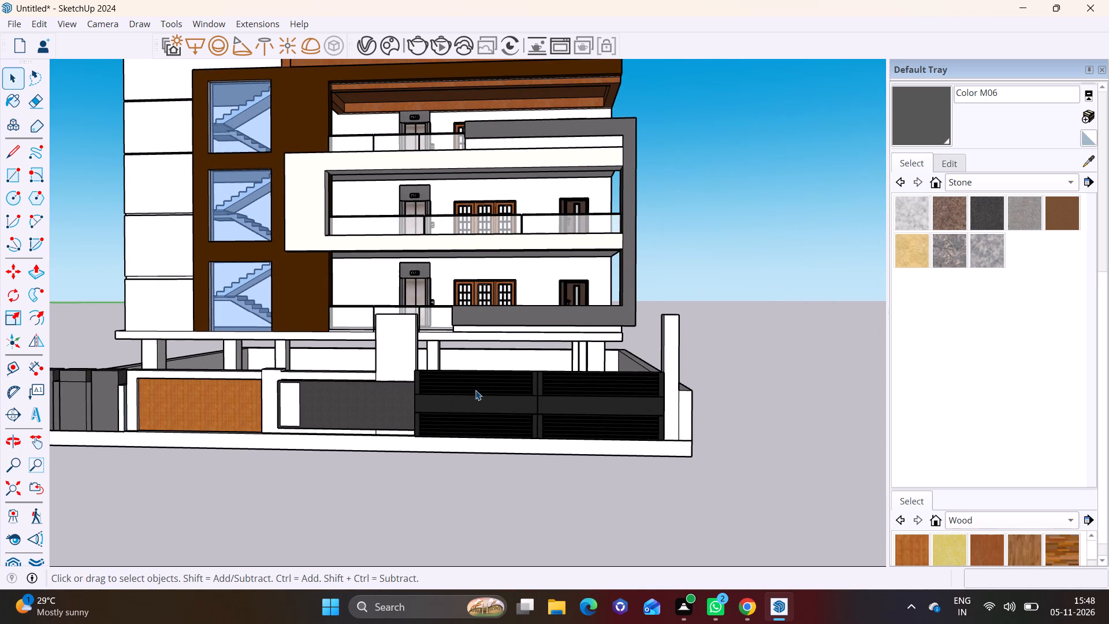
middle_drag(476, 391, 453, 499)
scroll(454, 392, up, 5)
middle_drag(401, 394, 405, 461)
click(353, 404)
click(27, 271)
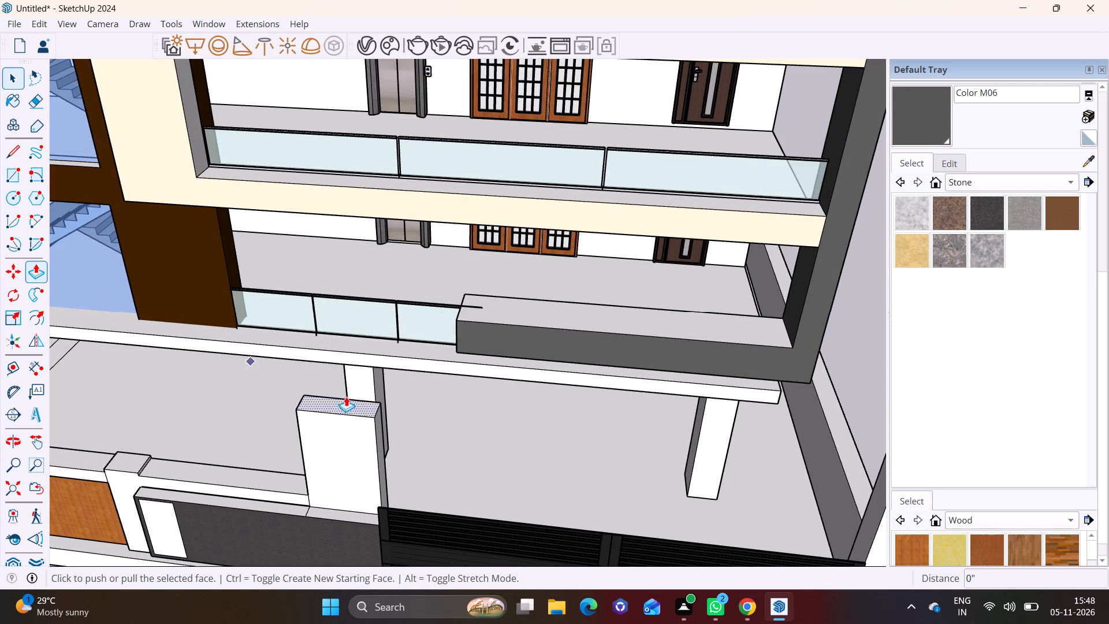
click(367, 406)
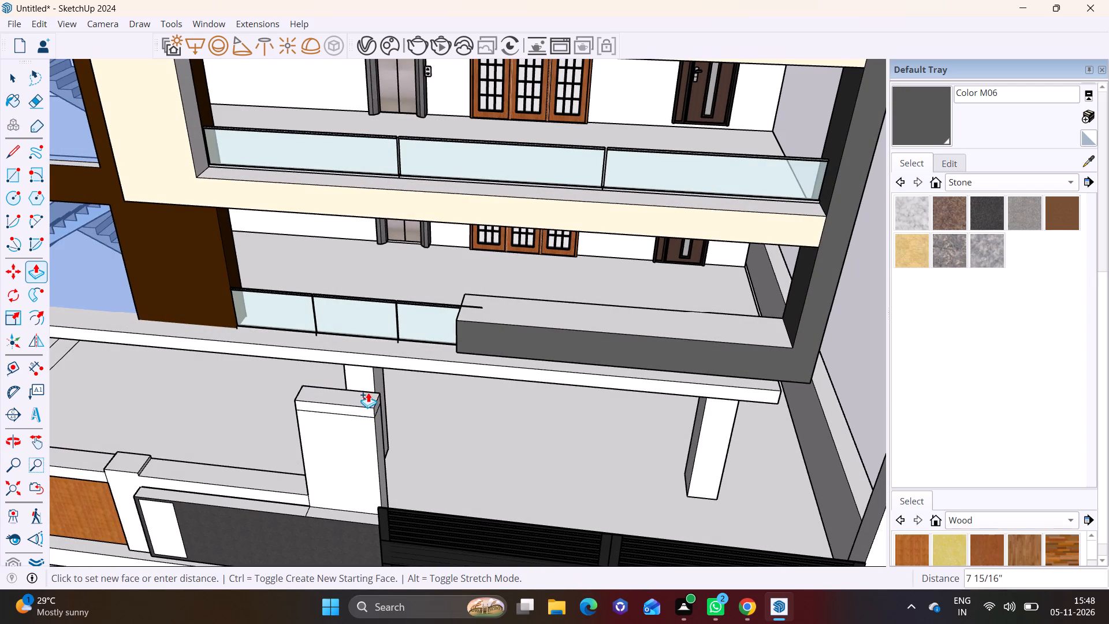
click(368, 392)
Extrude the gate-side face of the pillar's cap block about 30' 11 1/2" over the black gate, past the far gate post.
middle_drag(411, 406, 370, 410)
key(space)
scroll(360, 411, up, 3)
click(336, 393)
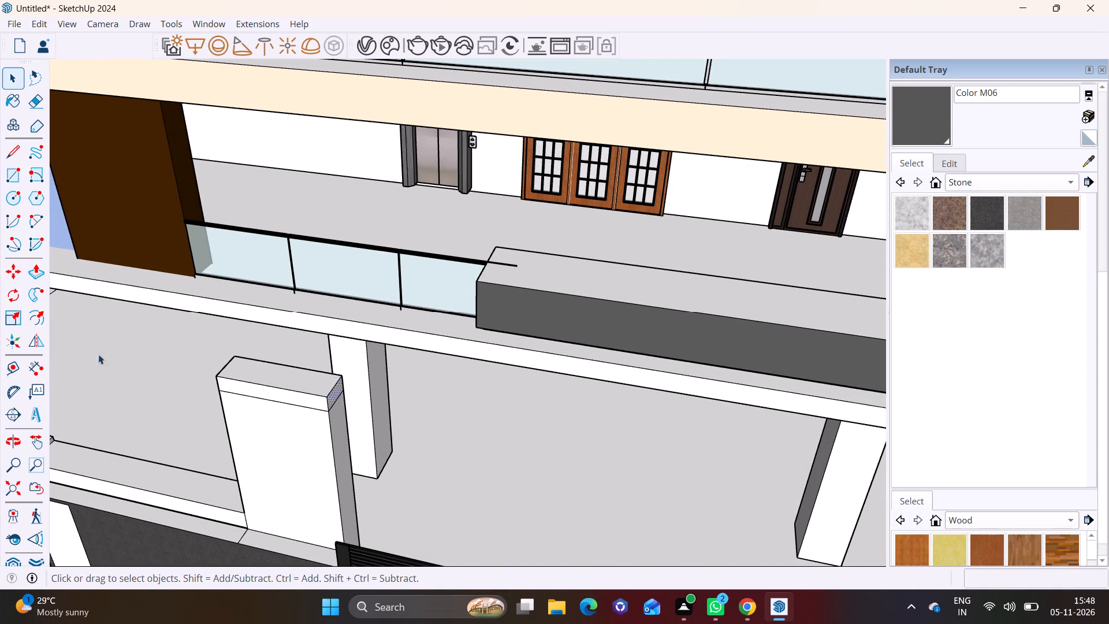
click(28, 268)
click(334, 393)
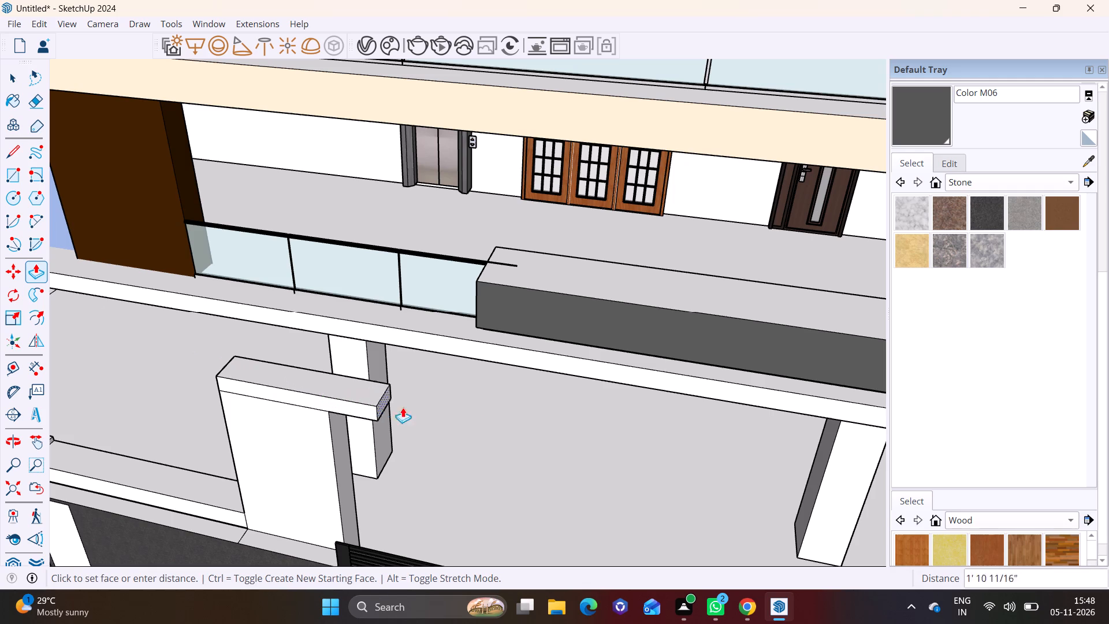
scroll(548, 428, down, 6)
middle_drag(803, 466, 472, 416)
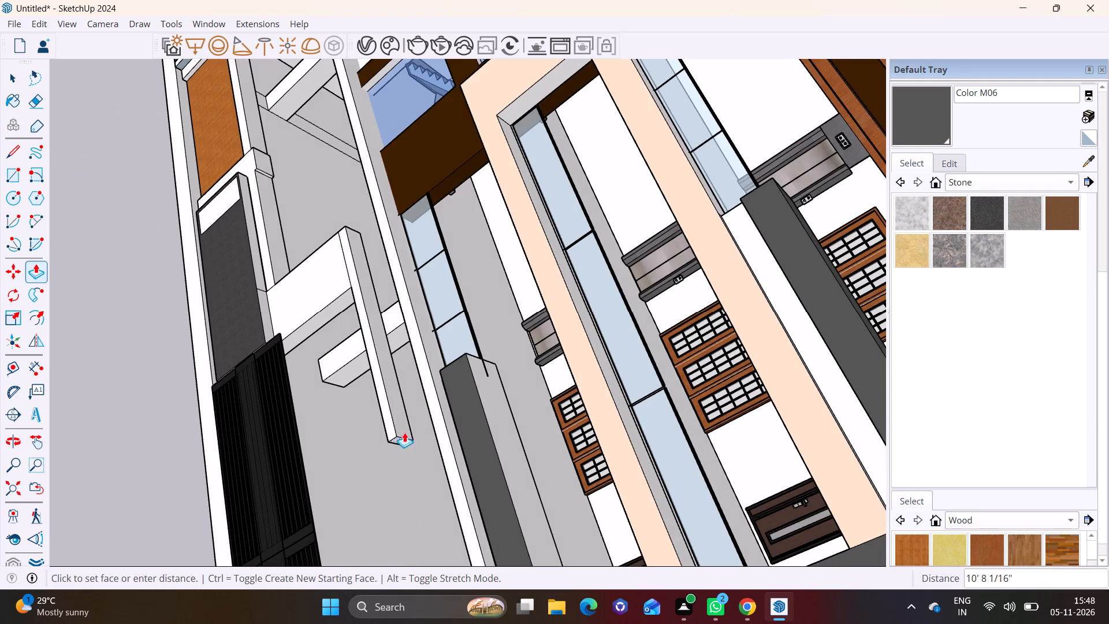
middle_drag(363, 439, 570, 495)
scroll(706, 436, down, 2)
shift+middle_drag(661, 439, 450, 439)
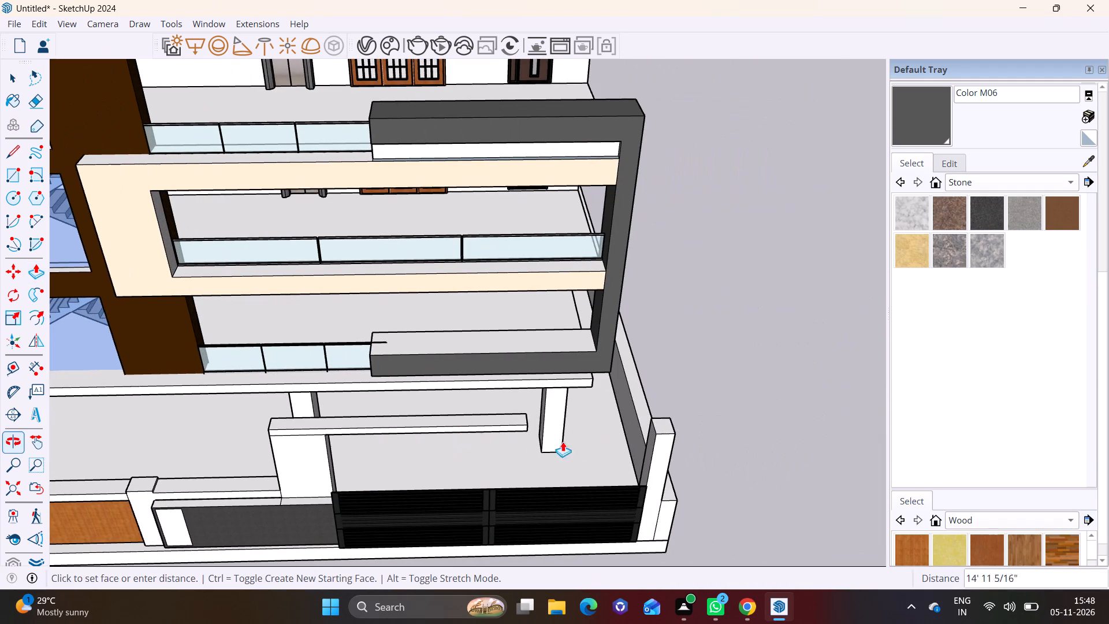
click(710, 443)
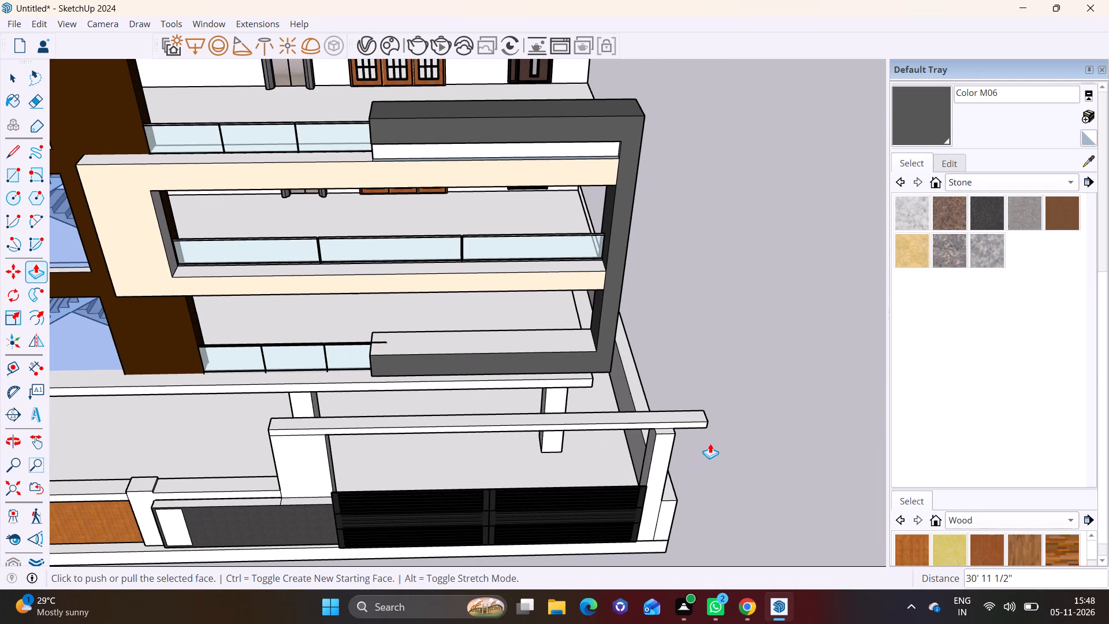
Extrude the street-side face of the beam over the gate outward in two pulls, the second about 1' 2 13/16".
middle_drag(656, 444, 351, 449)
shift+middle_drag(392, 467, 374, 366)
middle_drag(446, 404, 431, 404)
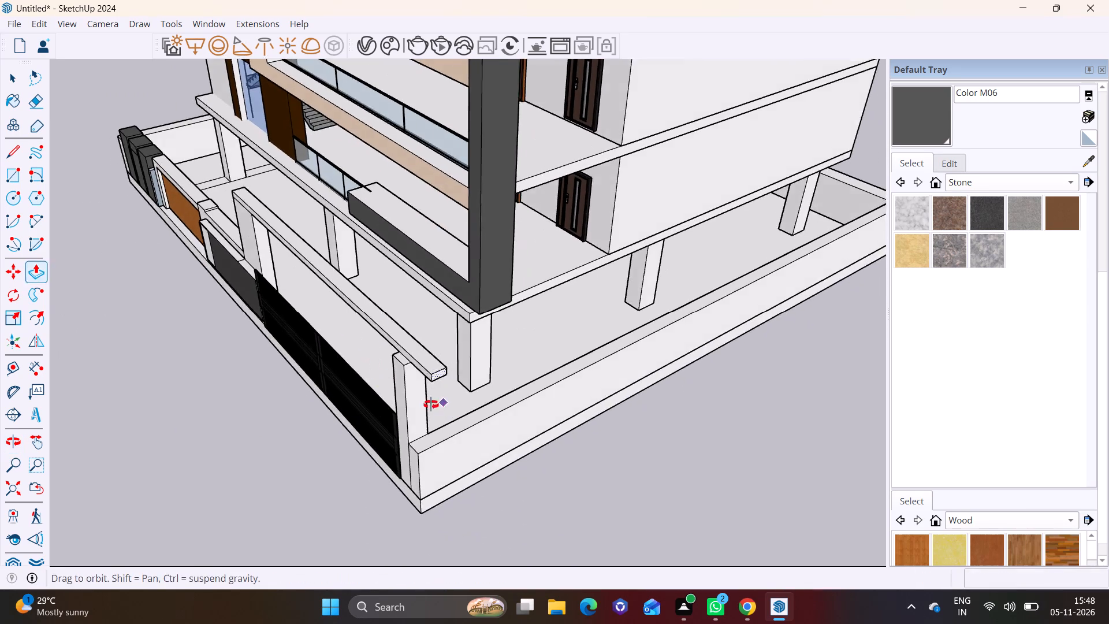
middle_drag(431, 404, 403, 422)
scroll(396, 395, up, 6)
key(space)
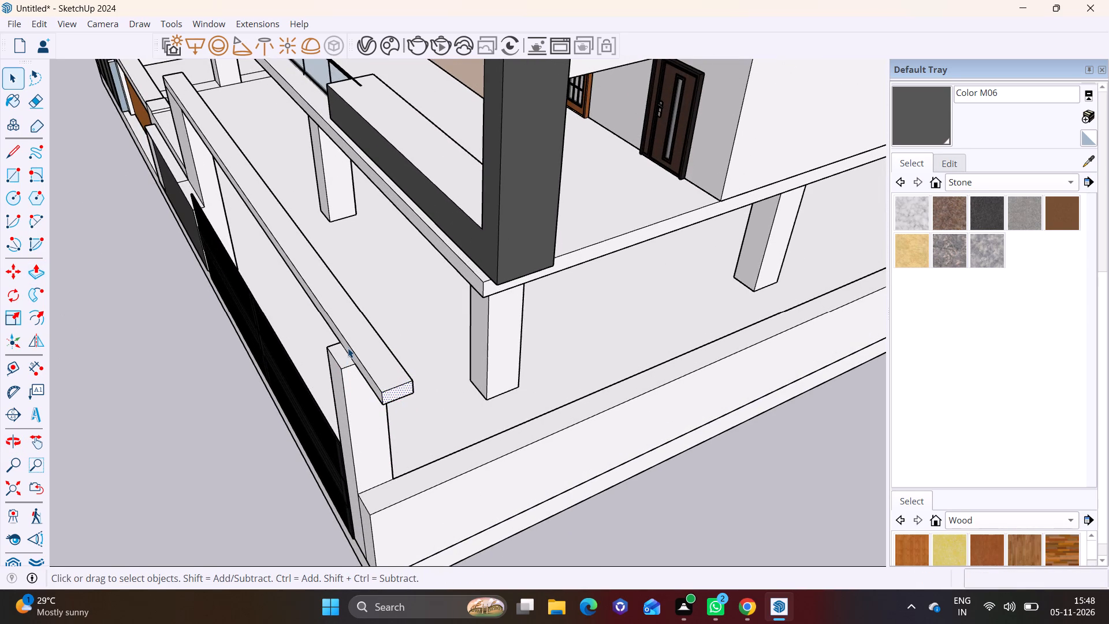
click(349, 349)
click(351, 356)
scroll(382, 381, up, 2)
click(363, 371)
click(363, 373)
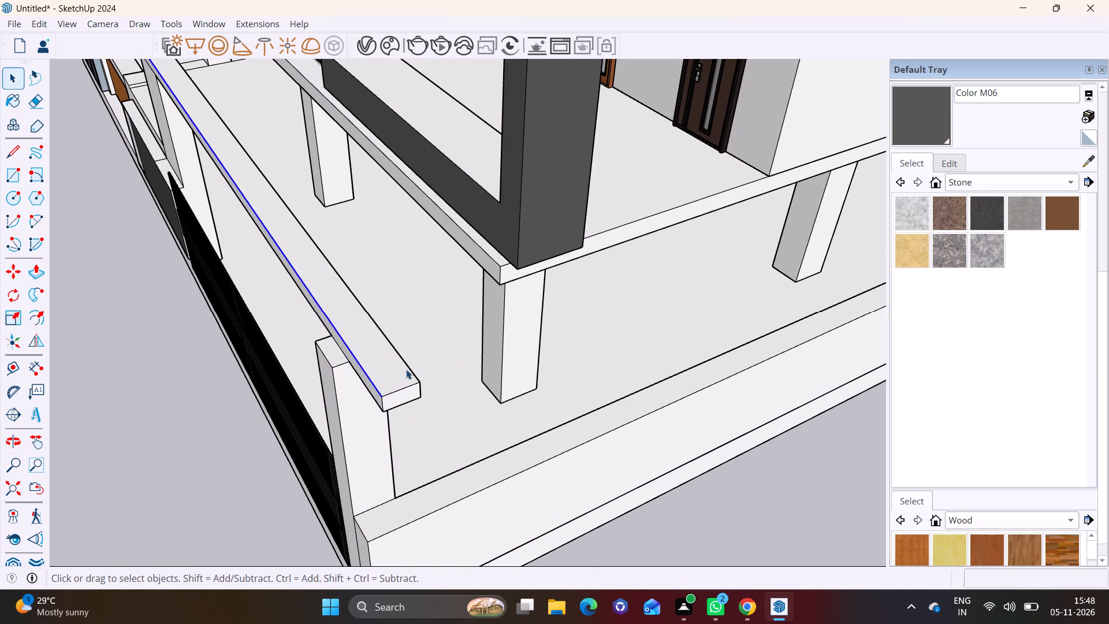
scroll(384, 378, up, 3)
click(363, 373)
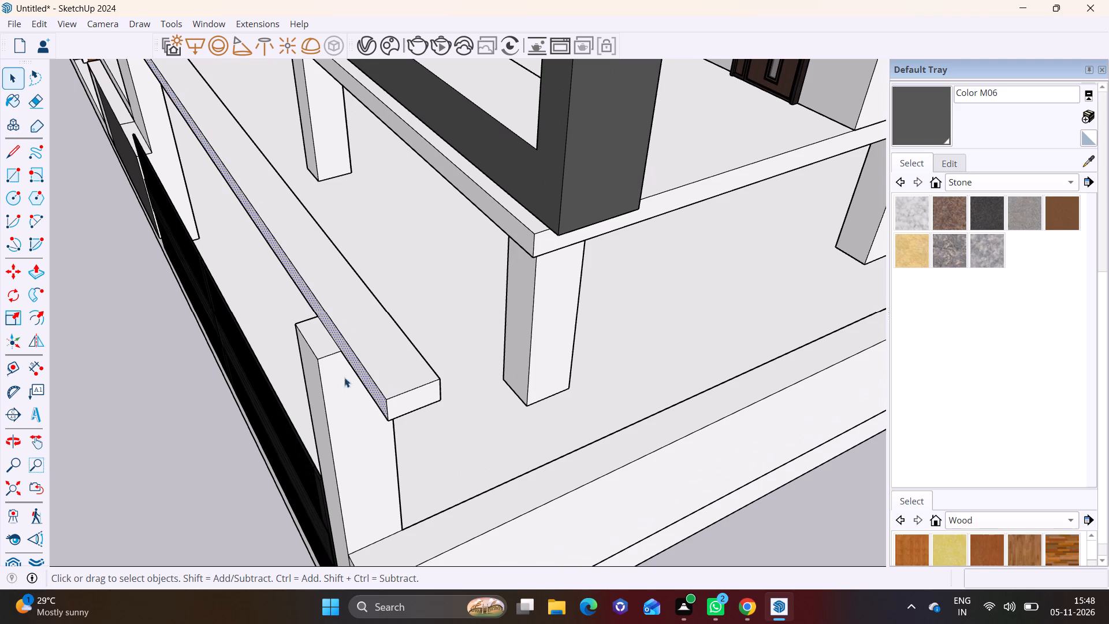
click(41, 270)
click(304, 299)
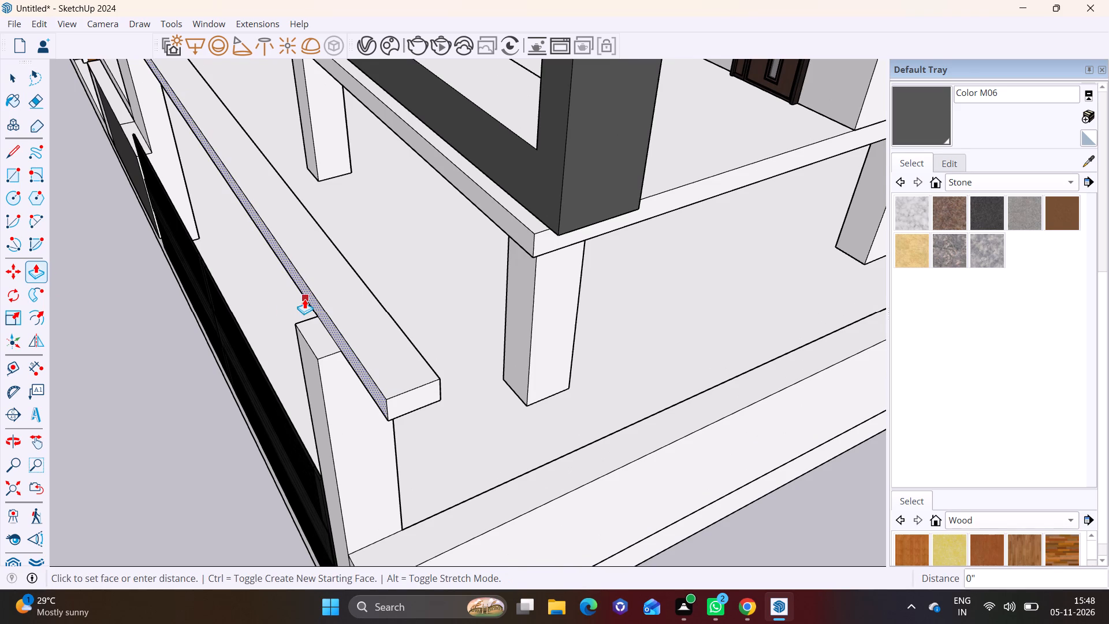
click(238, 310)
click(267, 300)
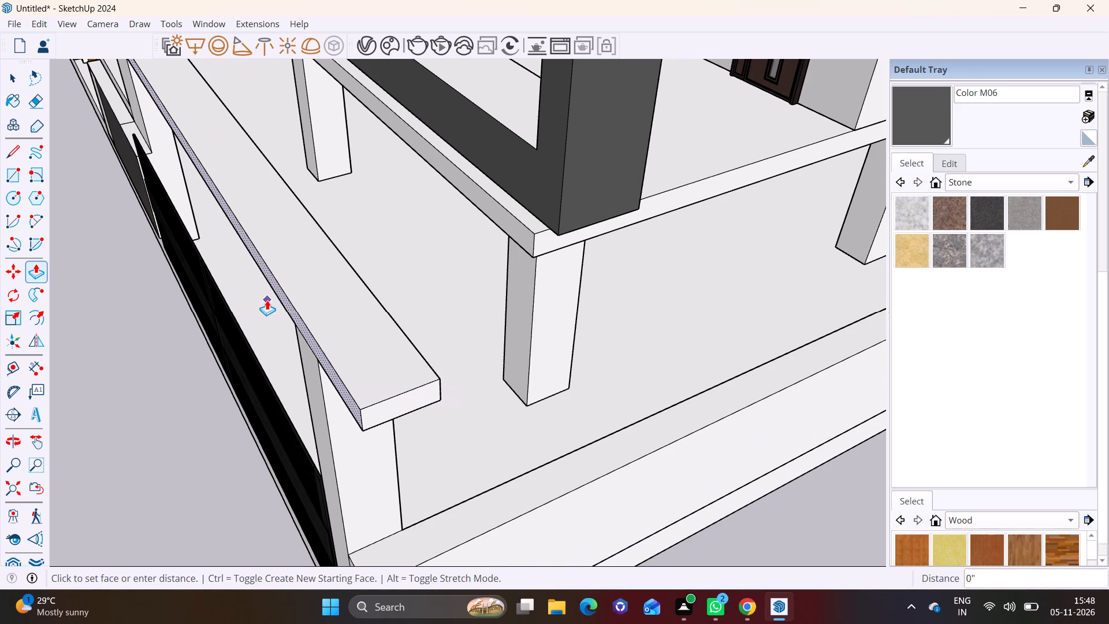
click(244, 305)
Extrude the opposite long face of the gate beam toward the building to widen it into a canopy slab.
middle_drag(184, 309, 21, 309)
key(space)
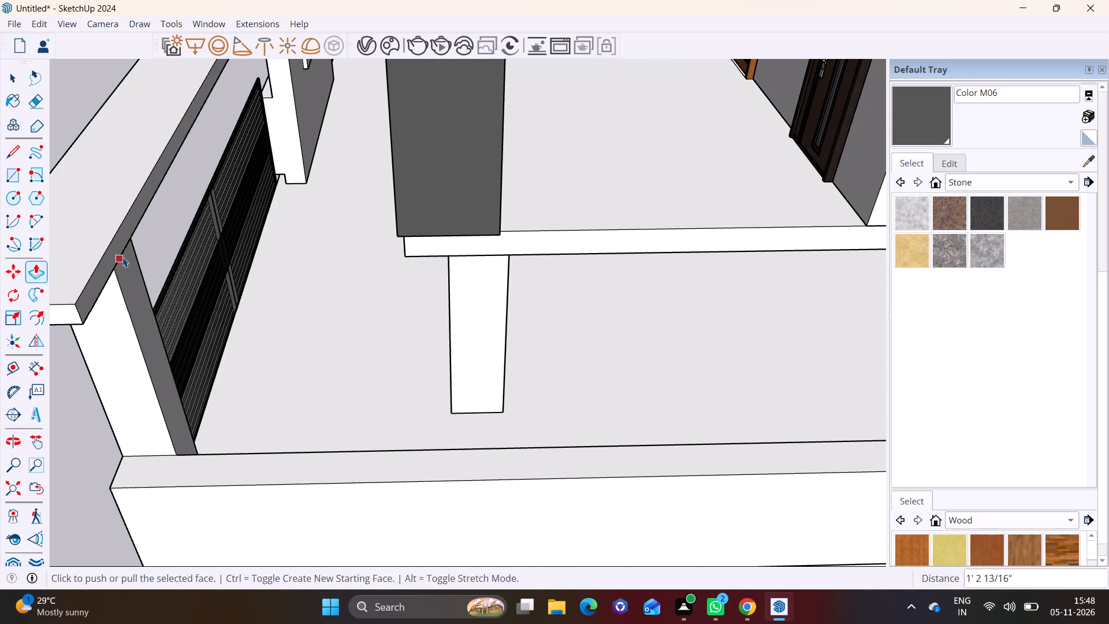
click(128, 223)
click(35, 267)
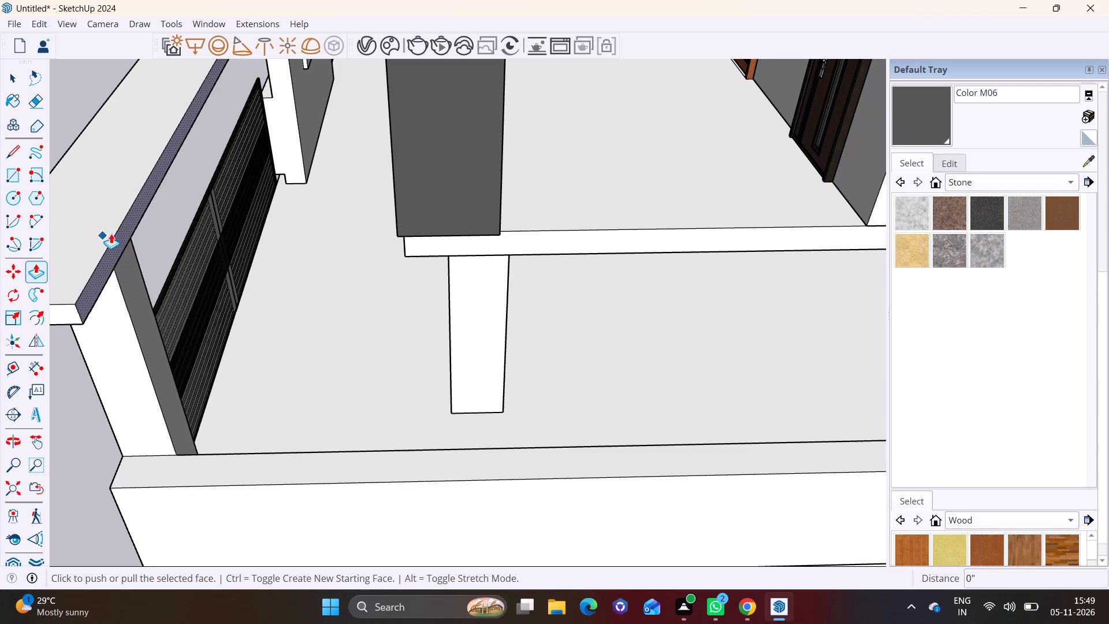
click(117, 231)
click(178, 235)
key(space)
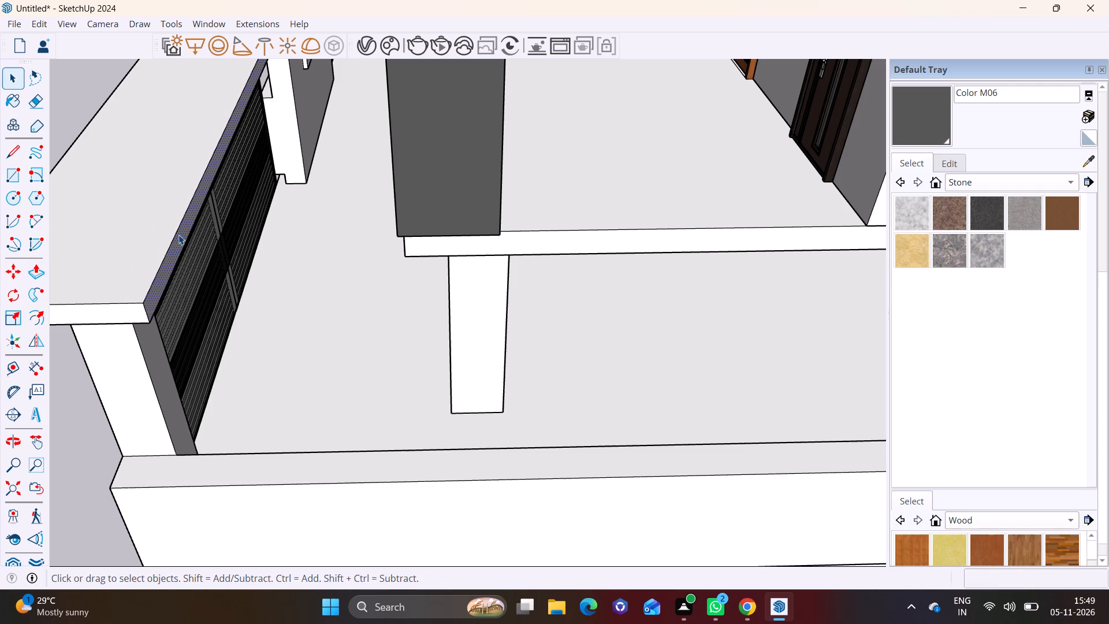
Extrude the canopy slab's top face upward twice, adding one layer about 7 15/16" thick and another about 7 3/16".
scroll(178, 235, down, 8)
middle_drag(106, 256, 567, 217)
scroll(529, 228, down, 3)
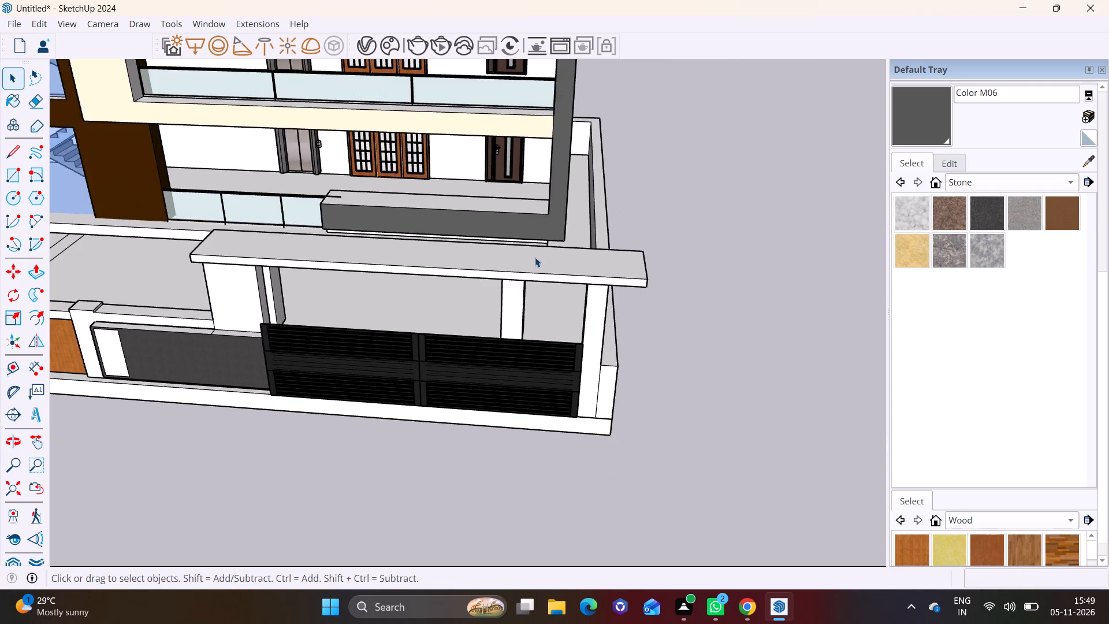
middle_drag(544, 333, 549, 355)
middle_drag(550, 352, 518, 191)
shift+middle_drag(560, 214, 548, 307)
middle_drag(481, 313, 359, 382)
scroll(349, 328, up, 4)
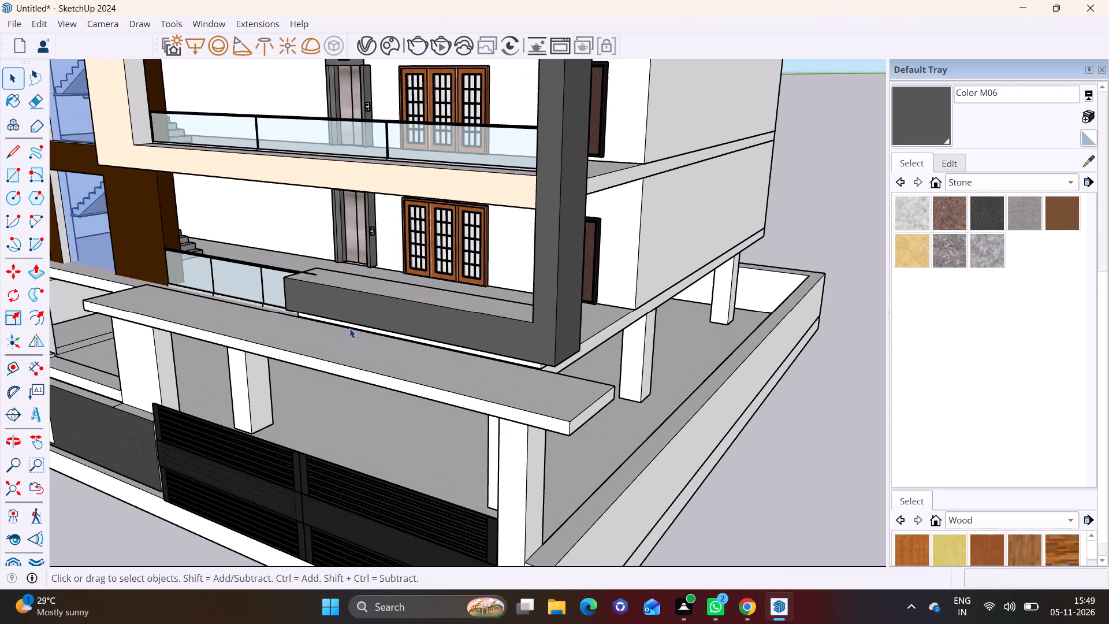
click(341, 347)
key(m)
click(339, 347)
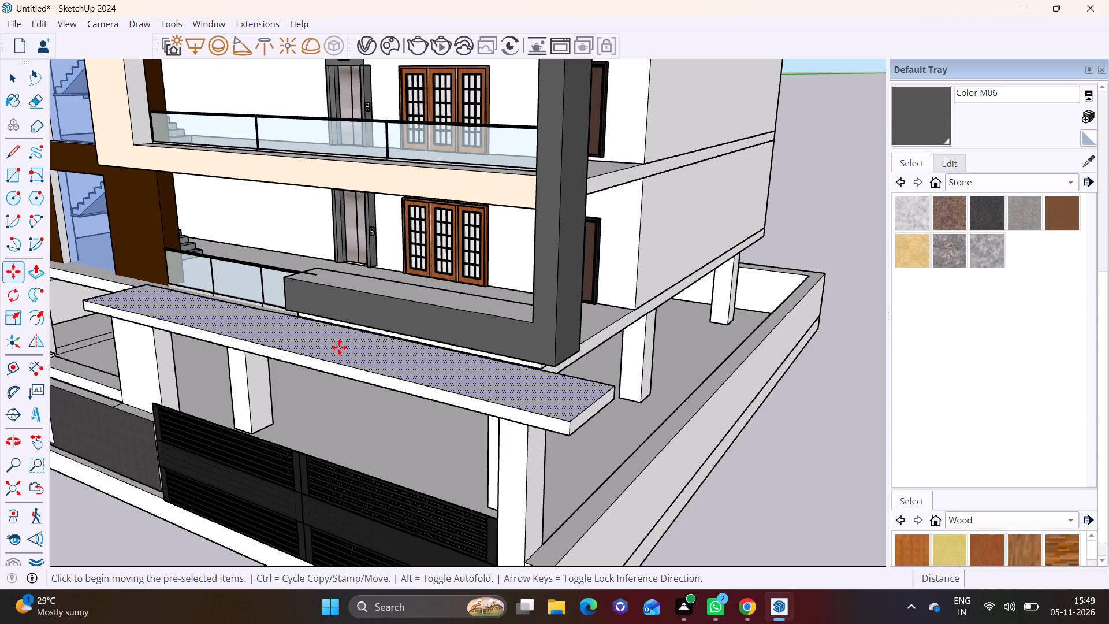
key(space)
key(m)
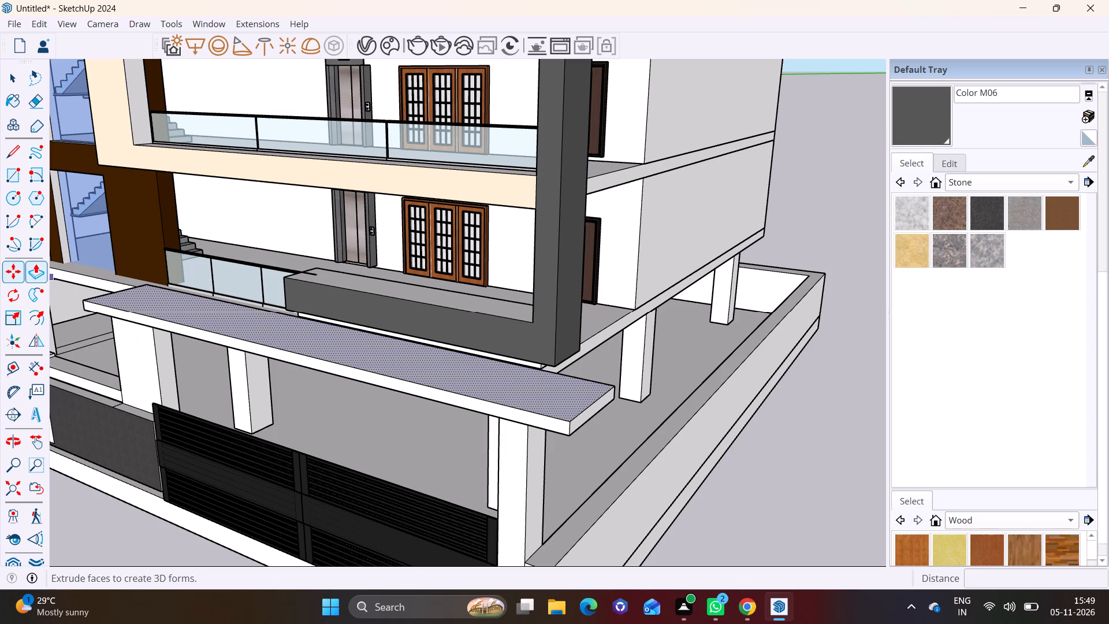
click(39, 273)
click(189, 308)
click(193, 298)
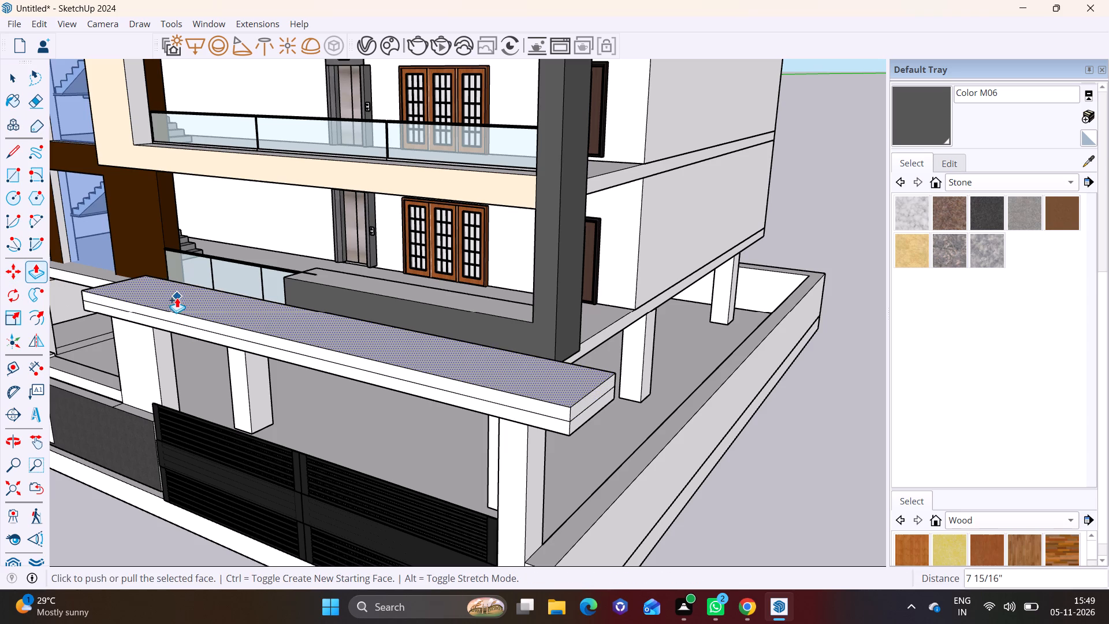
click(189, 298)
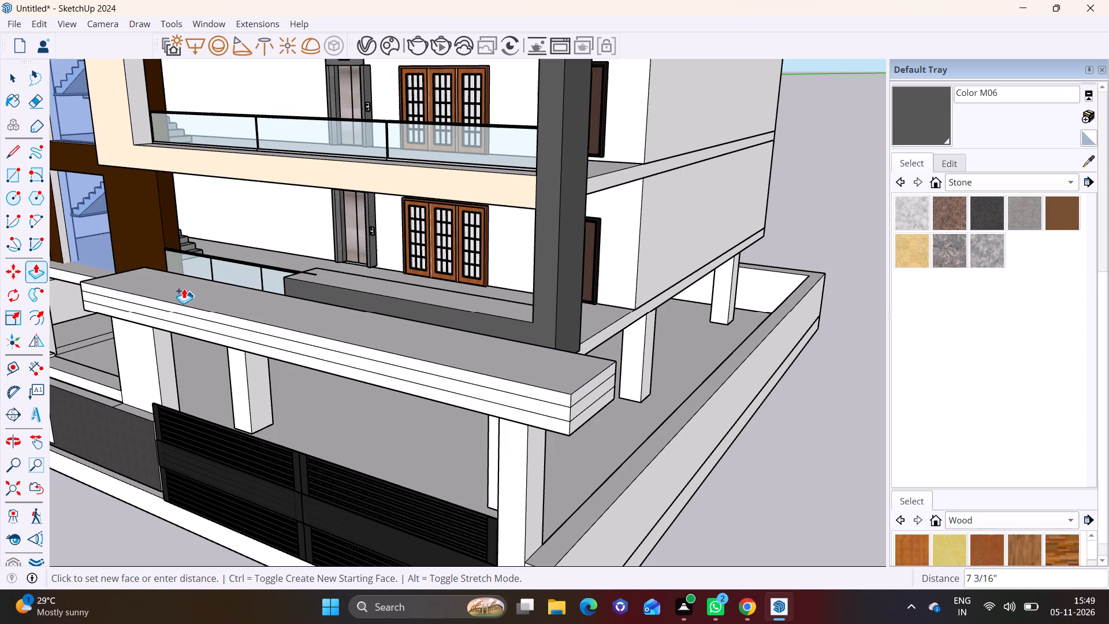
click(184, 288)
key(space)
Push the street-side face of the canopy's middle layer inward to form a recessed groove along the front.
scroll(129, 320, up, 6)
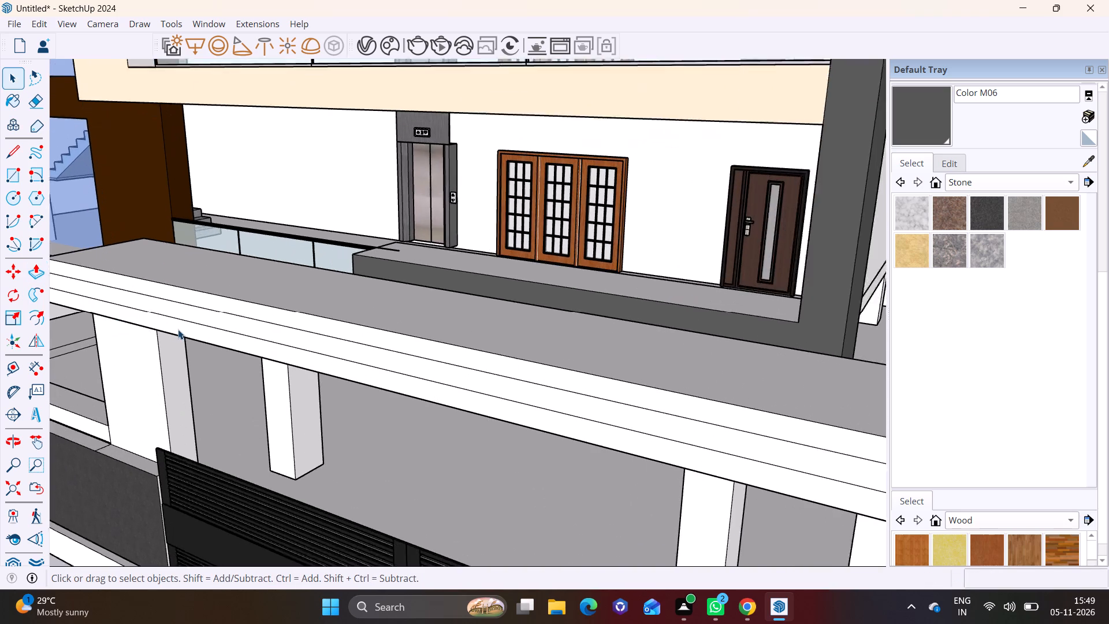
click(222, 315)
click(34, 271)
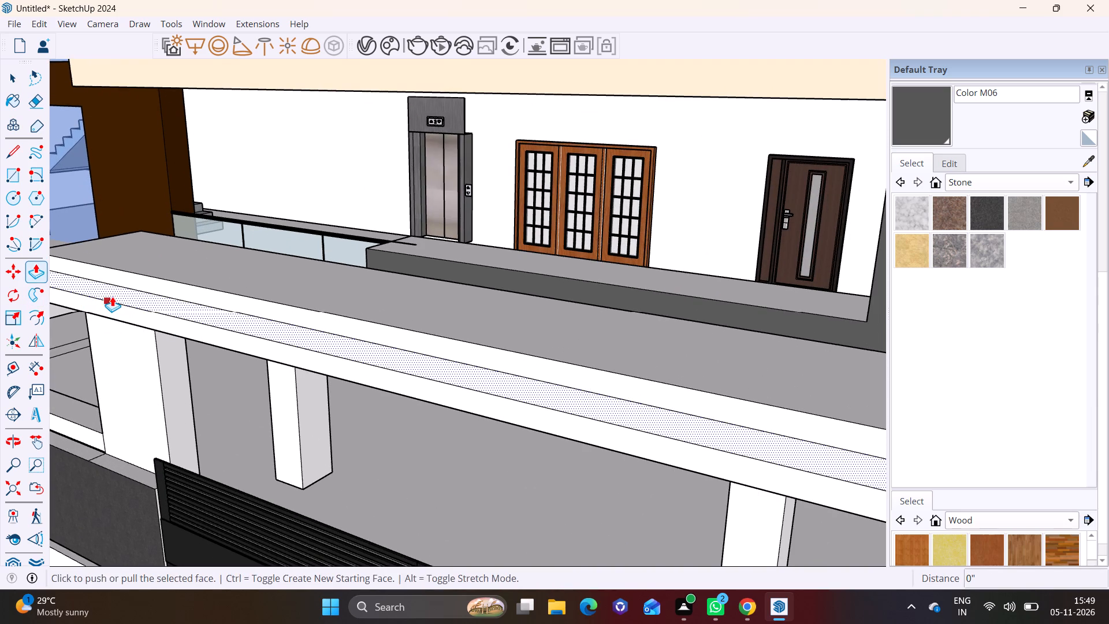
click(112, 296)
click(119, 295)
Push the middle layer's end face beyond the far gate post inward about 4" to continue the groove.
scroll(367, 373, down, 3)
middle_drag(477, 377, 424, 294)
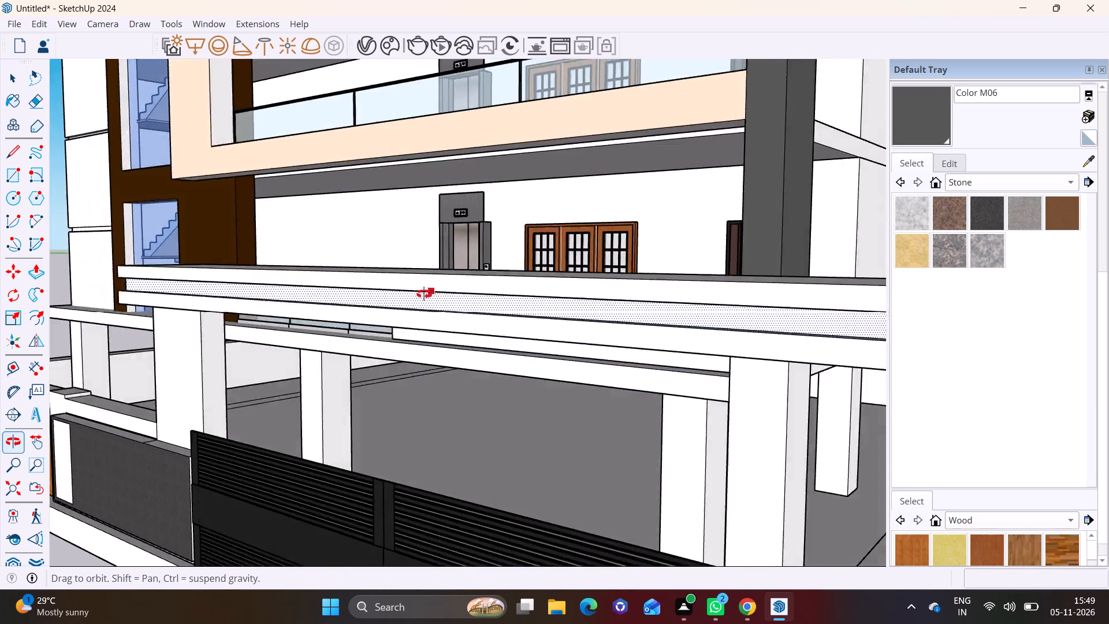
middle_drag(424, 294, 283, 296)
key(space)
click(454, 285)
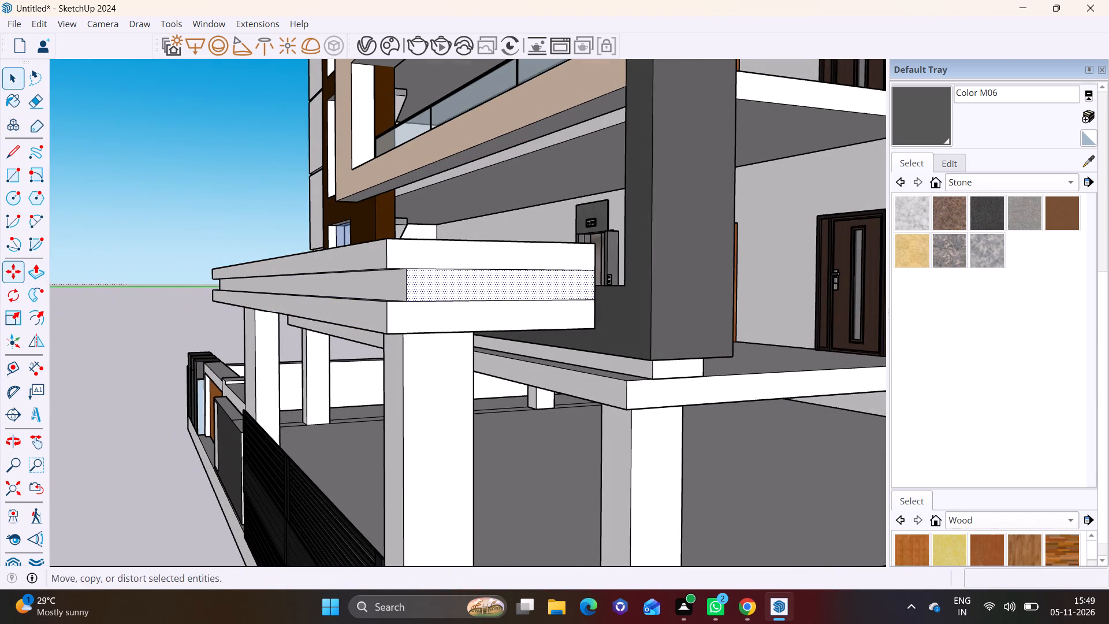
click(35, 267)
click(444, 280)
click(438, 278)
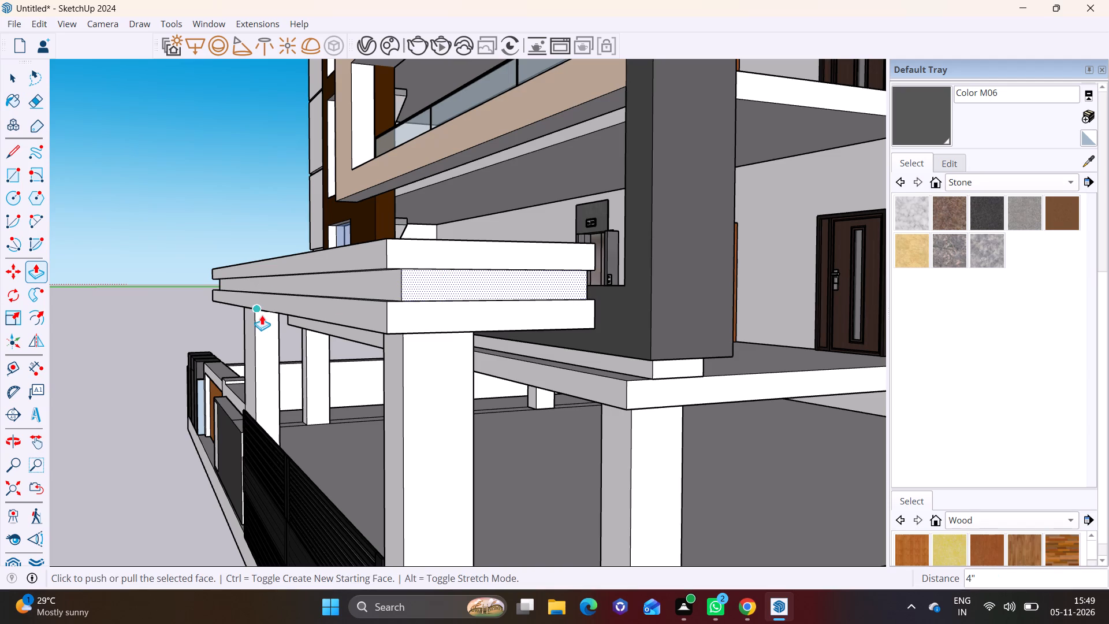
Push the middle layer's other end face, above the tall pillar, inward about 3 5/16".
scroll(262, 315, down, 4)
middle_drag(251, 320, 612, 315)
middle_drag(402, 289, 658, 387)
scroll(672, 377, up, 10)
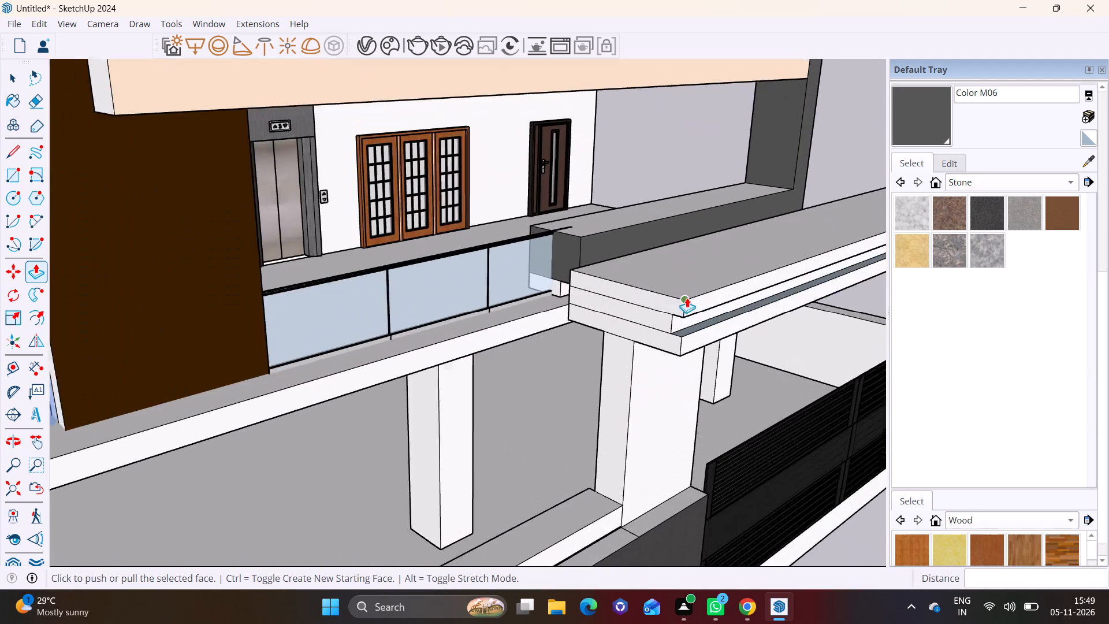
scroll(687, 298, up, 1)
shift+middle_drag(676, 311, 540, 330)
key(space)
click(505, 338)
click(40, 274)
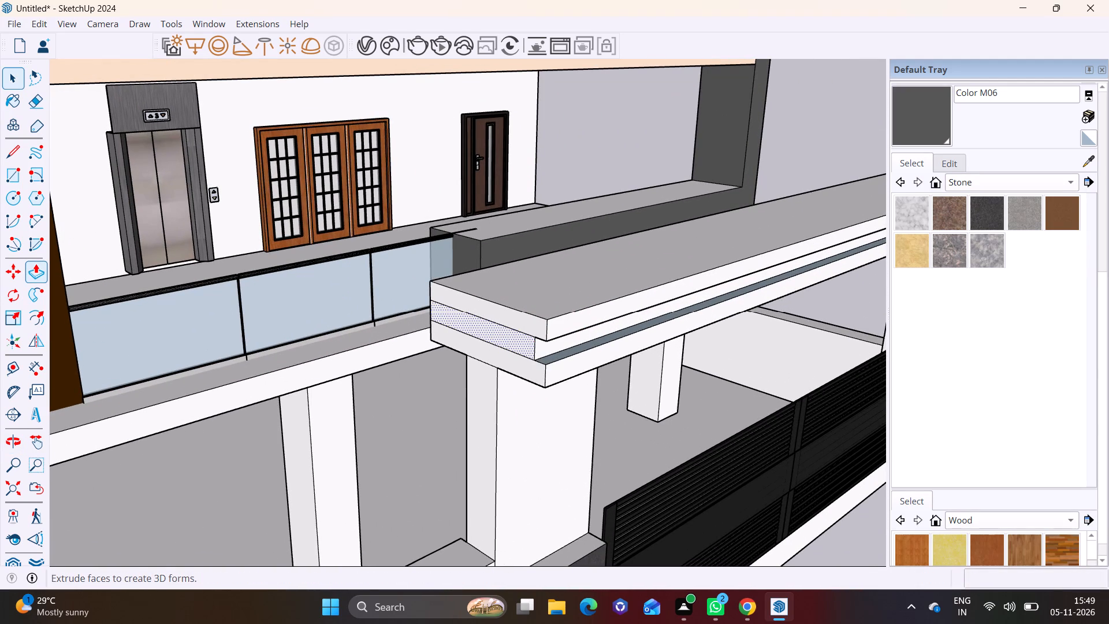
click(477, 322)
click(483, 322)
key(space)
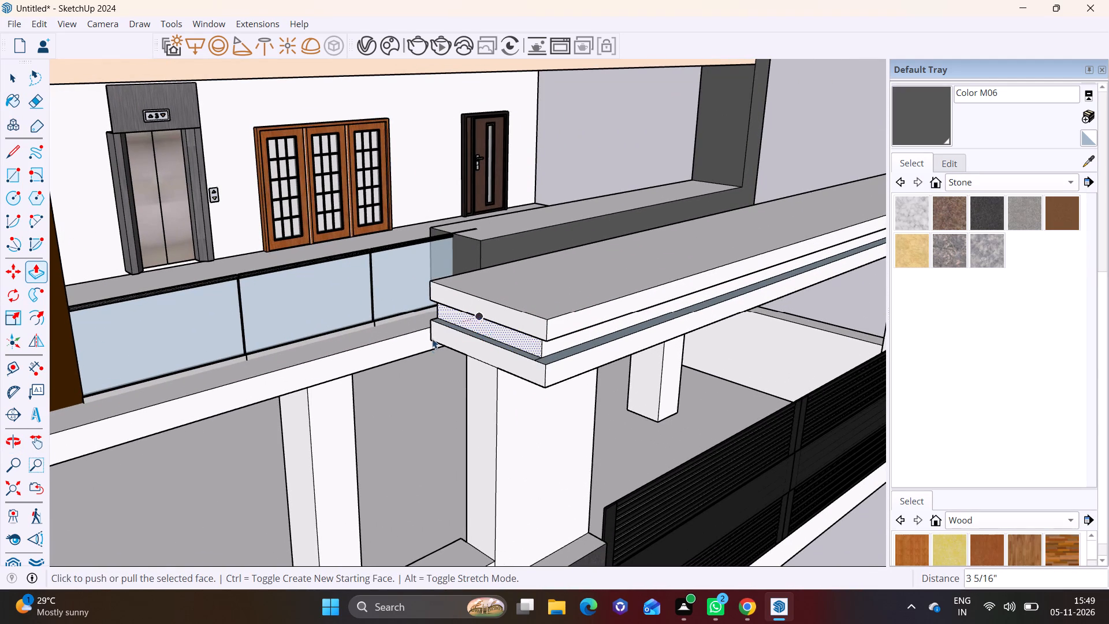
Paint the underside of the gate canopy with Wood Cherry Original, including the sections beside the supports.
scroll(481, 324, down, 7)
middle_drag(581, 355, 322, 307)
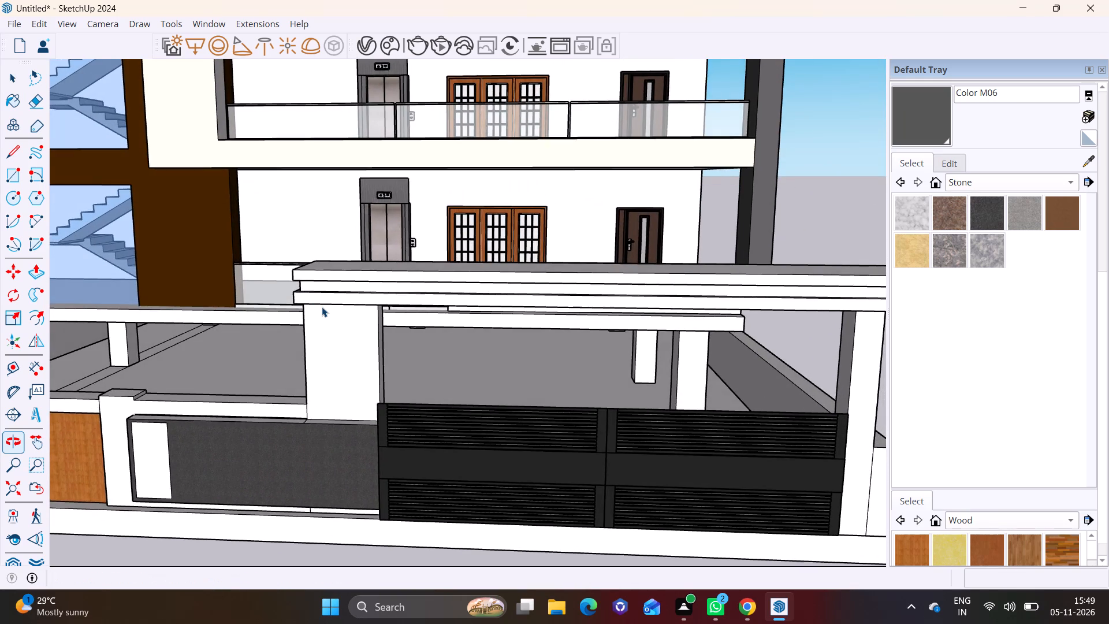
scroll(322, 307, down, 5)
shift+middle_drag(410, 311, 367, 392)
middle_drag(389, 385, 395, 250)
scroll(351, 329, up, 7)
middle_drag(351, 332, 366, 355)
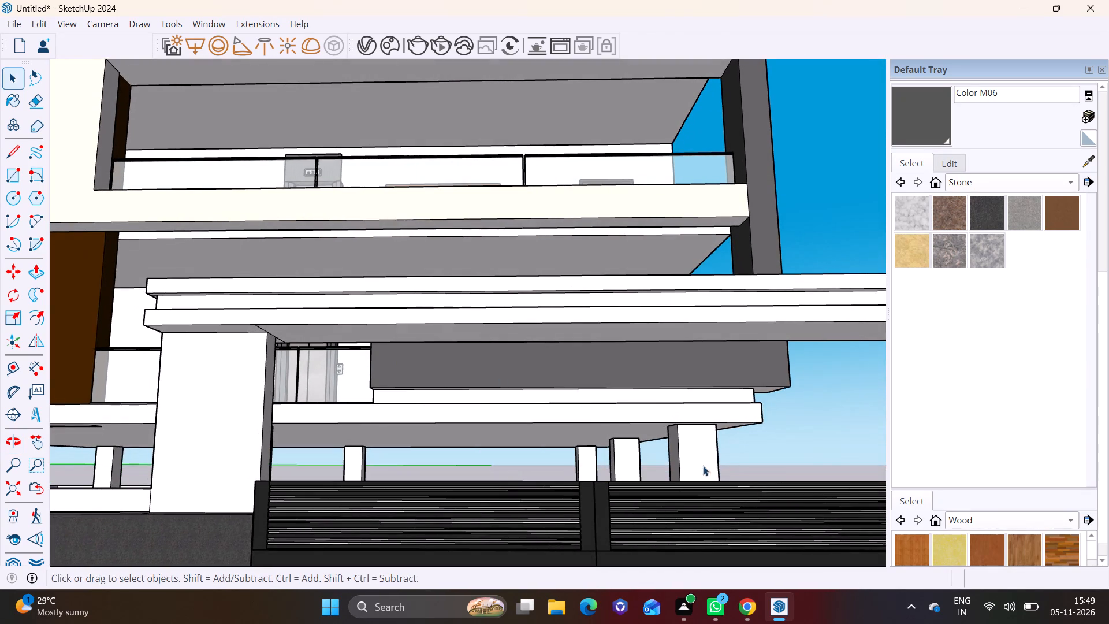
click(992, 538)
click(711, 335)
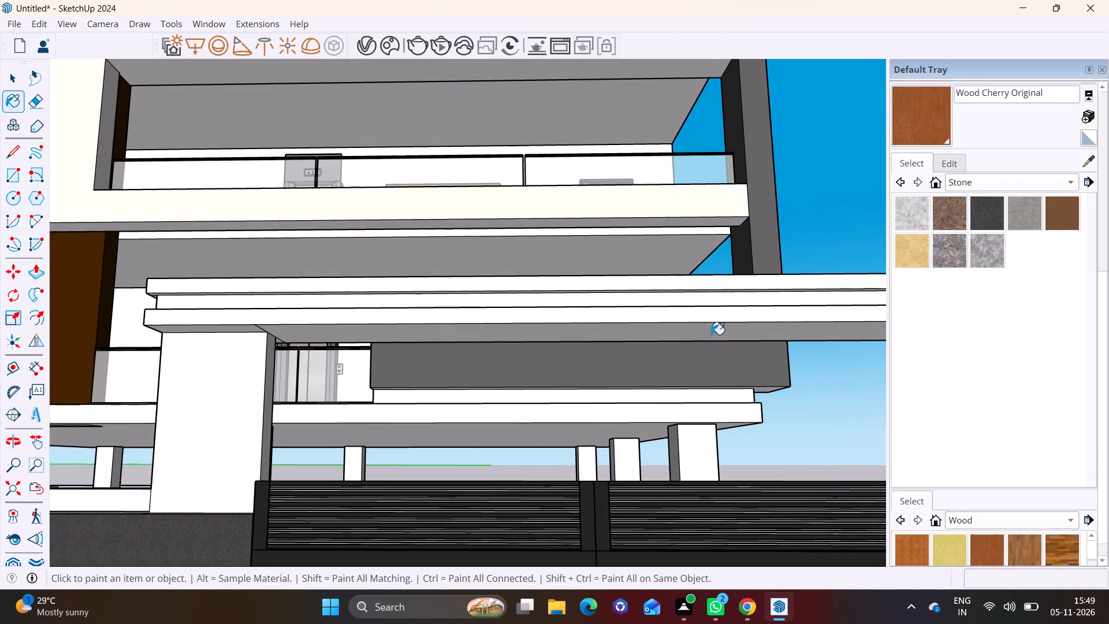
click(236, 327)
scroll(295, 333, down, 2)
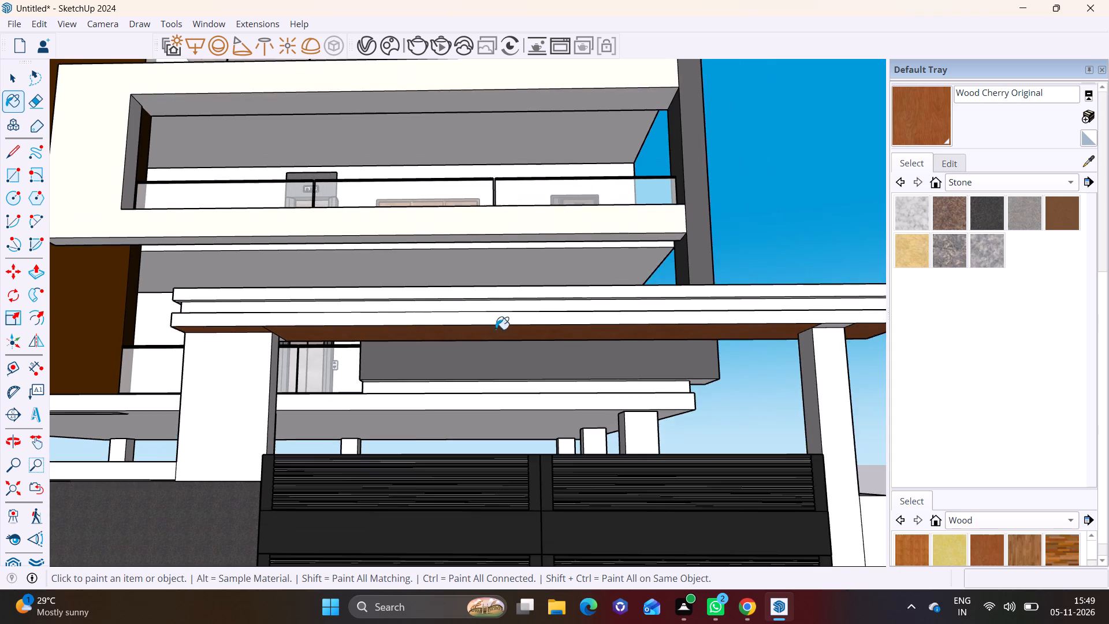
middle_drag(602, 329, 451, 299)
click(691, 297)
key(space)
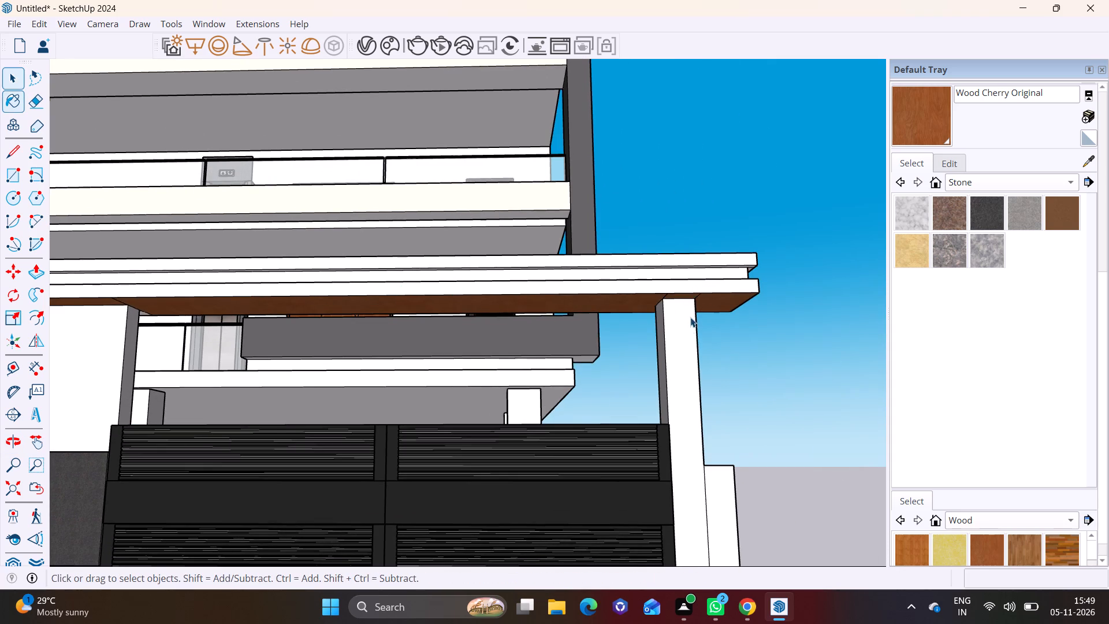
Sample Color M06 from the grey boundary wall block and paint the canopy's three front bands and top face with it.
scroll(680, 346, down, 5)
middle_drag(652, 314, 656, 389)
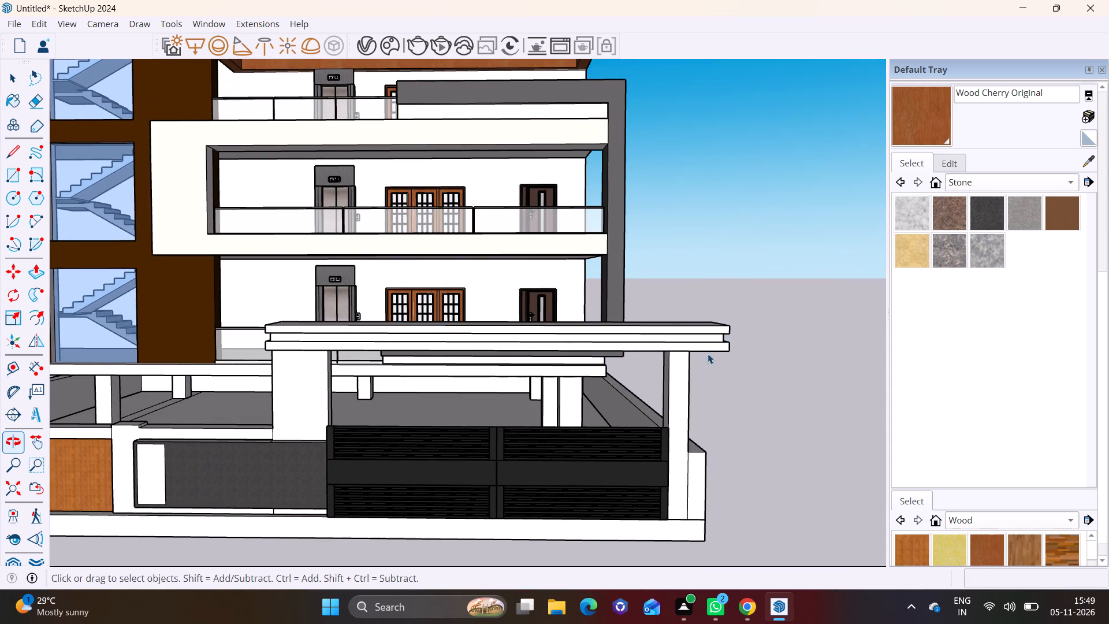
scroll(214, 467, down, 3)
shift+middle_drag(221, 449, 487, 434)
click(1088, 158)
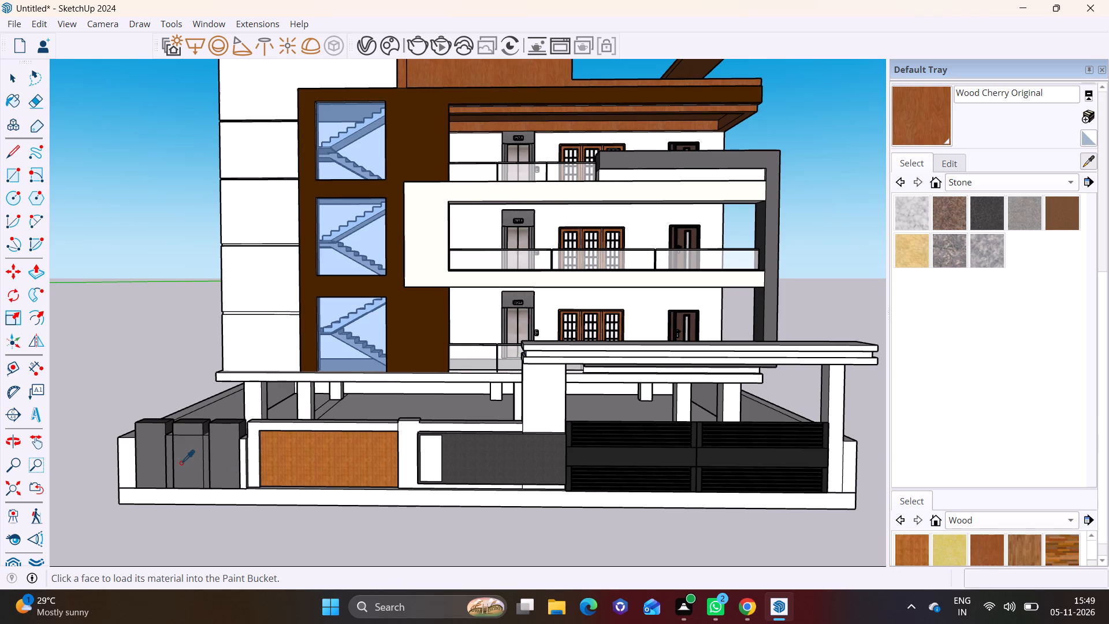
click(181, 463)
shift+middle_drag(400, 404, 102, 471)
scroll(233, 500, up, 4)
shift+middle_drag(221, 469, 322, 450)
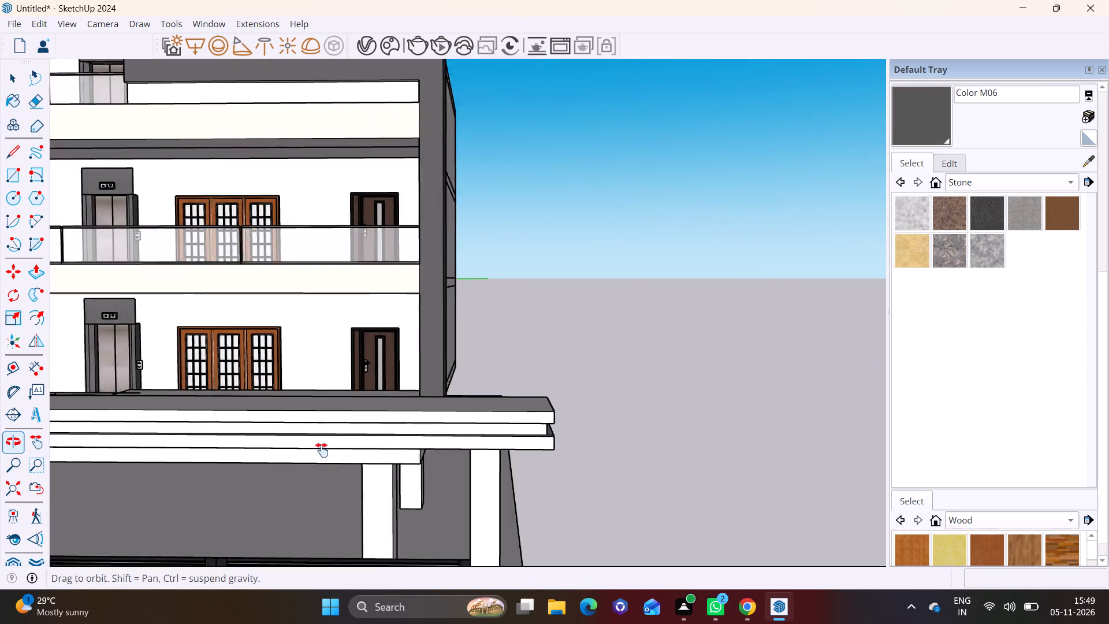
shift+middle_drag(322, 450, 436, 426)
click(304, 393)
click(296, 404)
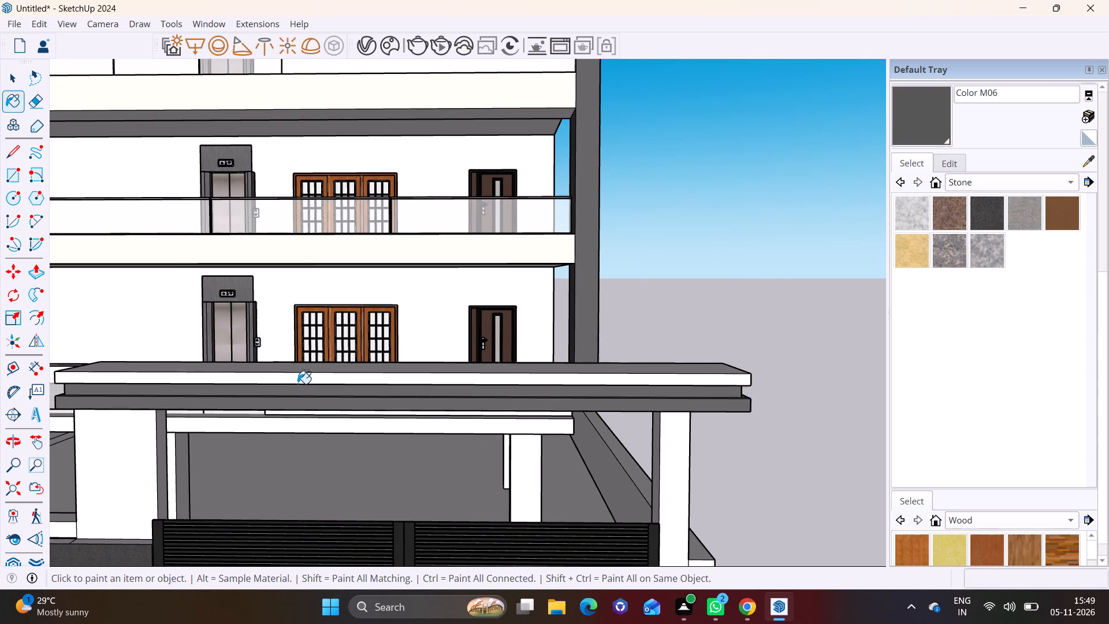
click(297, 381)
click(300, 371)
Paint the light strip under the canopy's upper front ledge with Color M06.
middle_drag(317, 382, 342, 242)
scroll(344, 269, up, 2)
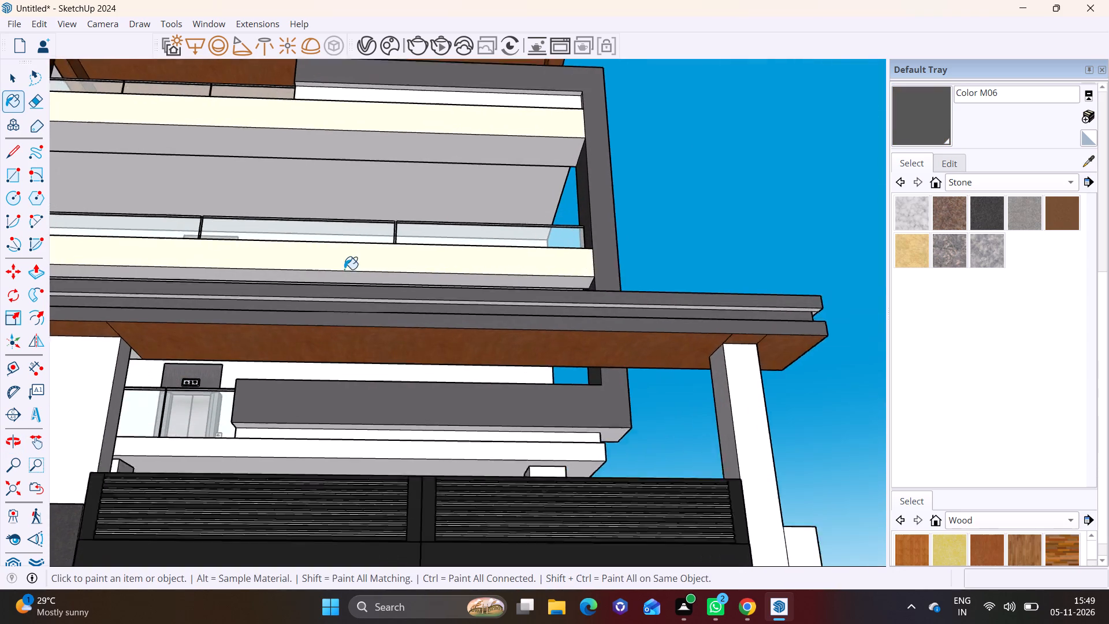
scroll(344, 269, up, 1)
click(377, 310)
scroll(382, 310, down, 5)
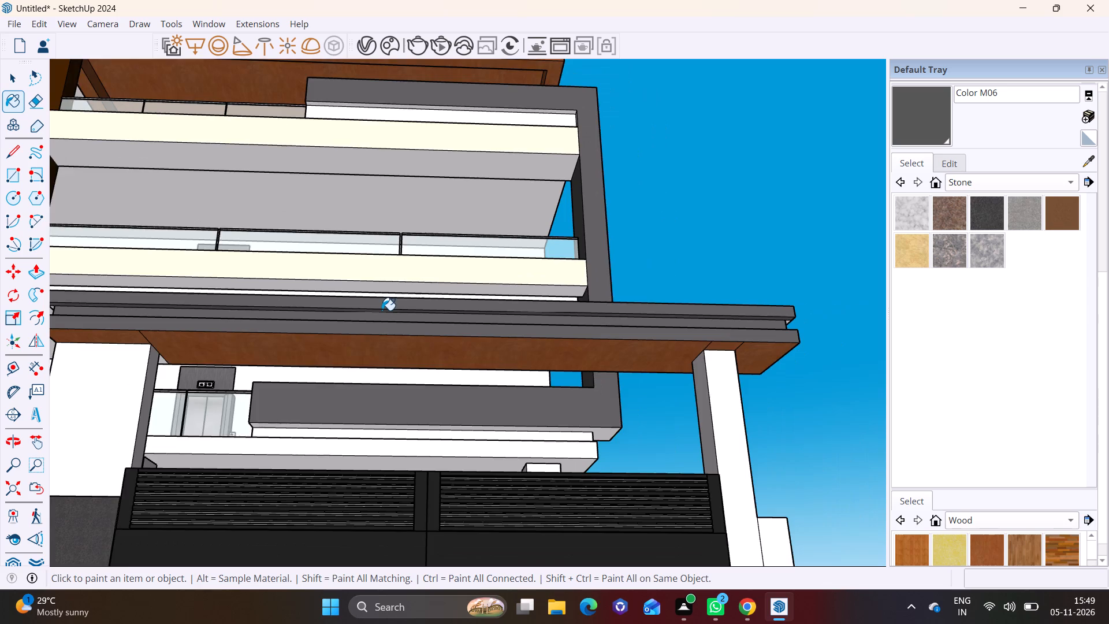
Paint the canopy's end at the boundary wall corner with Color M06, including its groove ledges and the lower front ledge.
scroll(382, 310, down, 2)
middle_drag(557, 305, 244, 393)
scroll(387, 374, up, 6)
click(529, 344)
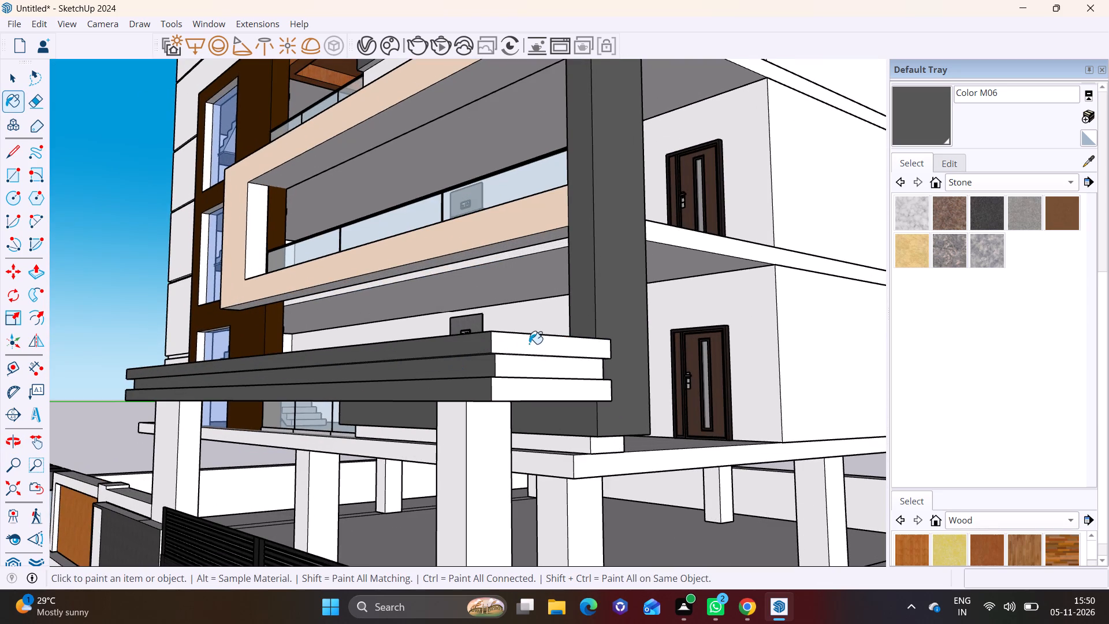
click(527, 363)
click(527, 385)
middle_drag(535, 348, 578, 258)
scroll(570, 273, up, 3)
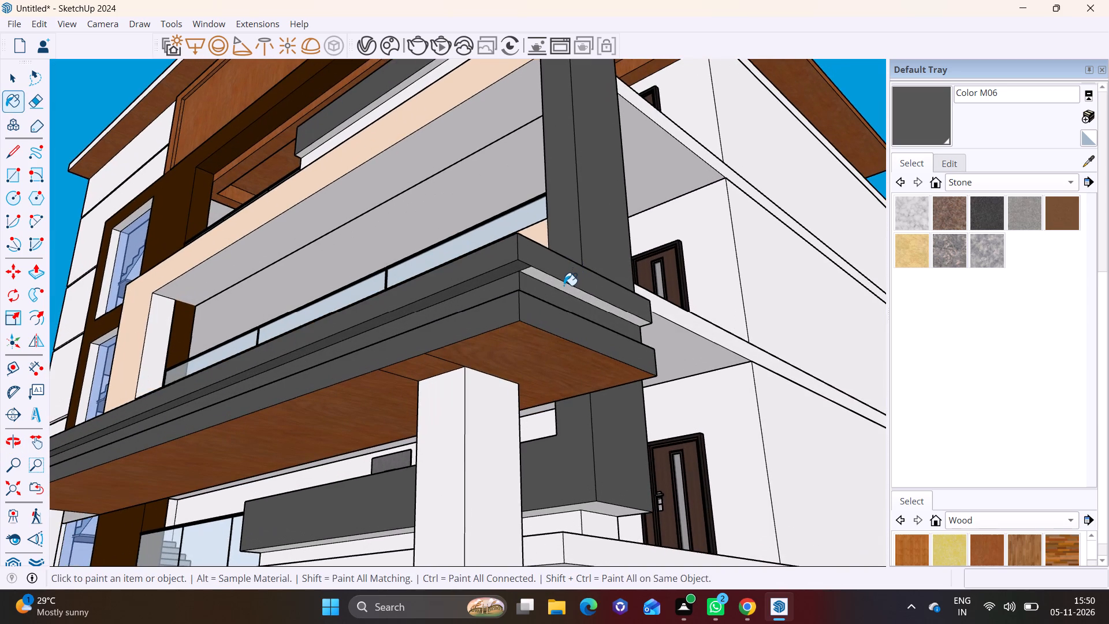
click(564, 286)
middle_drag(564, 286, 548, 517)
click(562, 486)
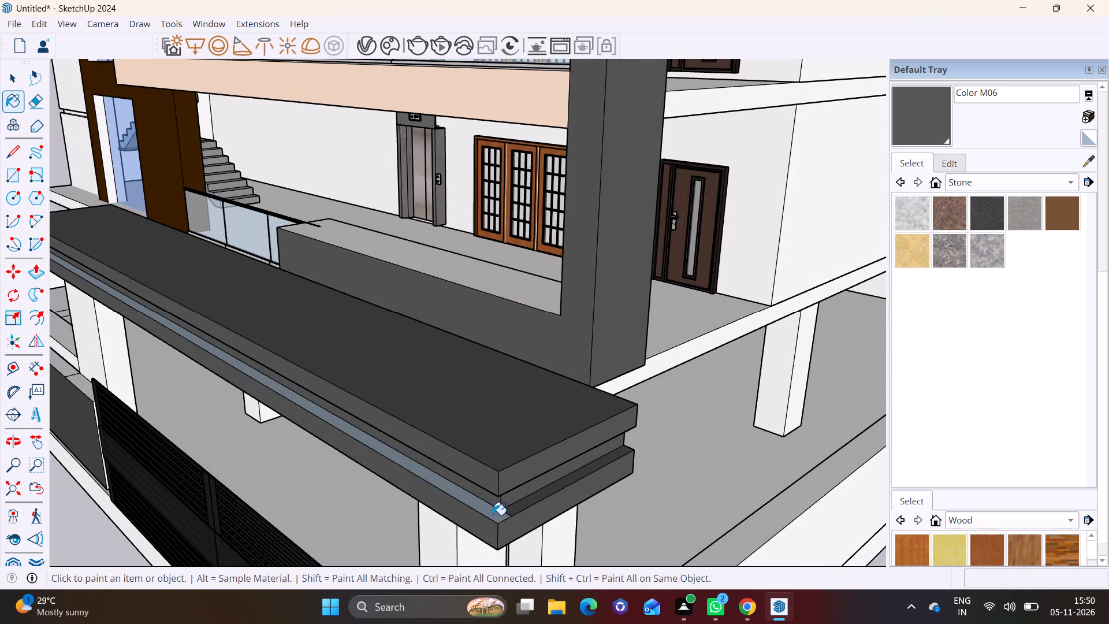
click(493, 515)
Paint the three end faces and the groove ledge at the canopy's opposite end with Color M06.
scroll(493, 515, down, 4)
middle_drag(213, 393, 417, 385)
middle_drag(357, 330, 608, 223)
shift+middle_drag(594, 217, 529, 455)
middle_drag(534, 453, 705, 324)
scroll(534, 453, up, 1)
scroll(690, 339, up, 8)
click(549, 410)
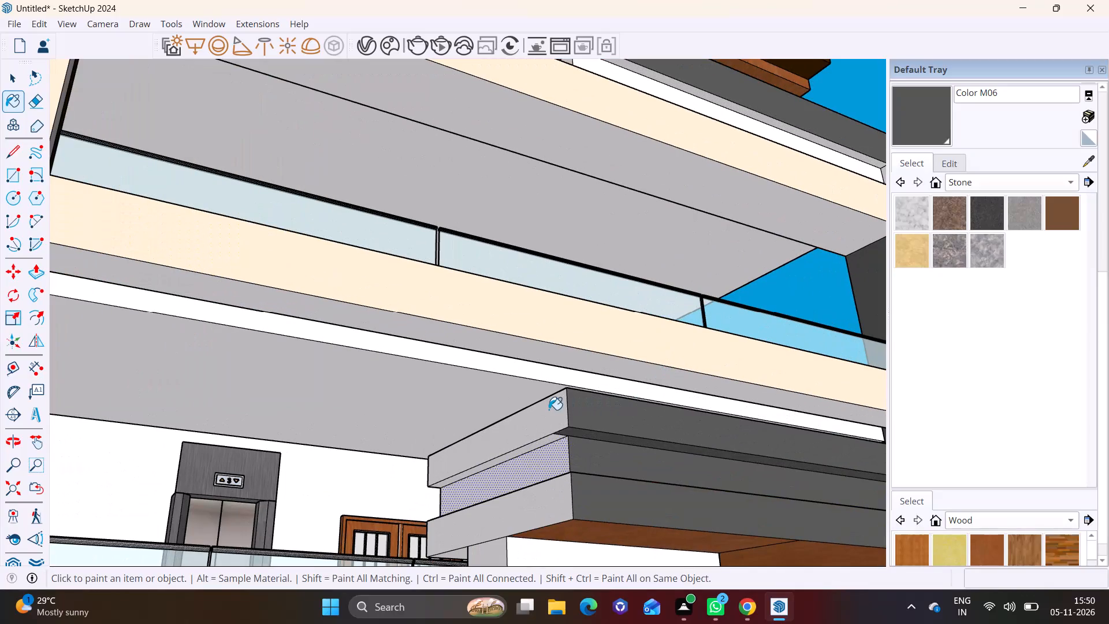
click(543, 439)
click(543, 459)
click(549, 439)
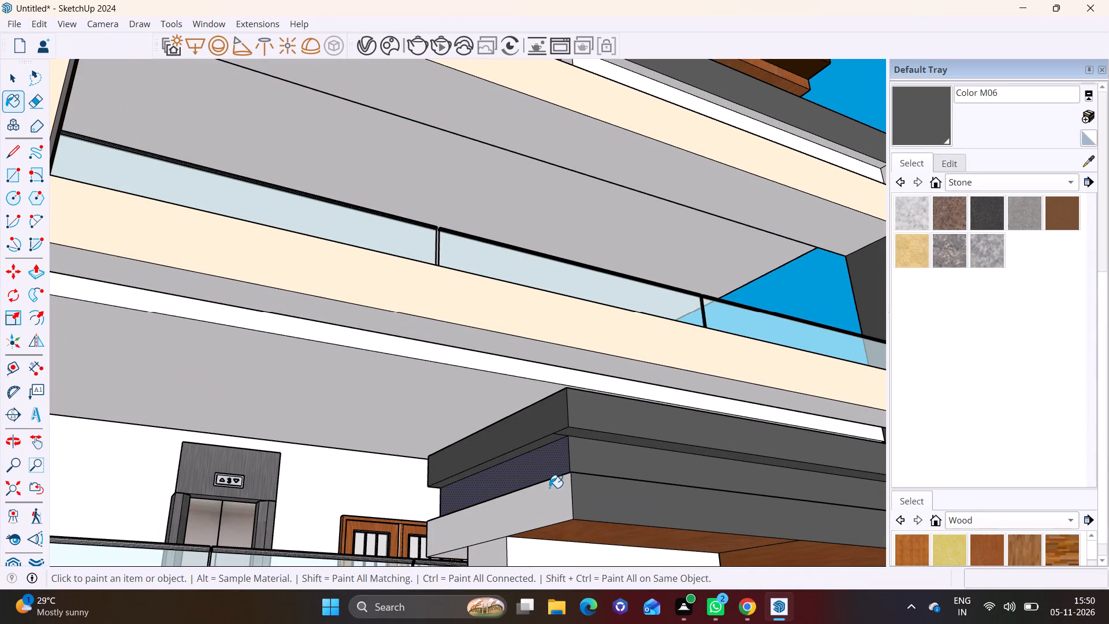
click(549, 493)
middle_drag(556, 482, 548, 582)
scroll(541, 482, up, 6)
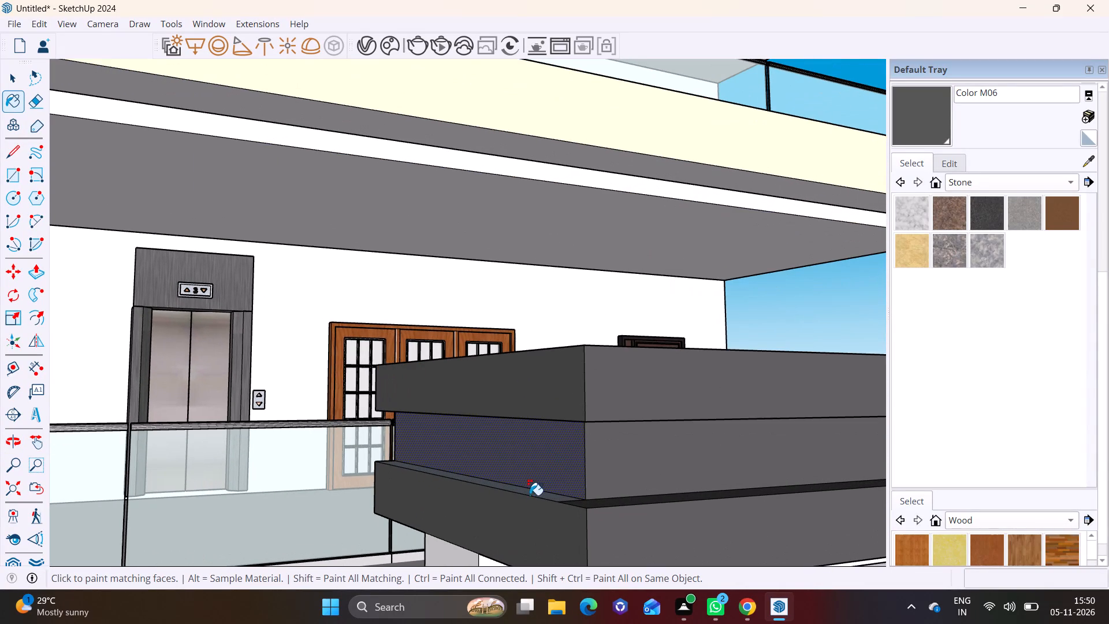
click(530, 492)
scroll(530, 492, down, 8)
key(space)
click(734, 370)
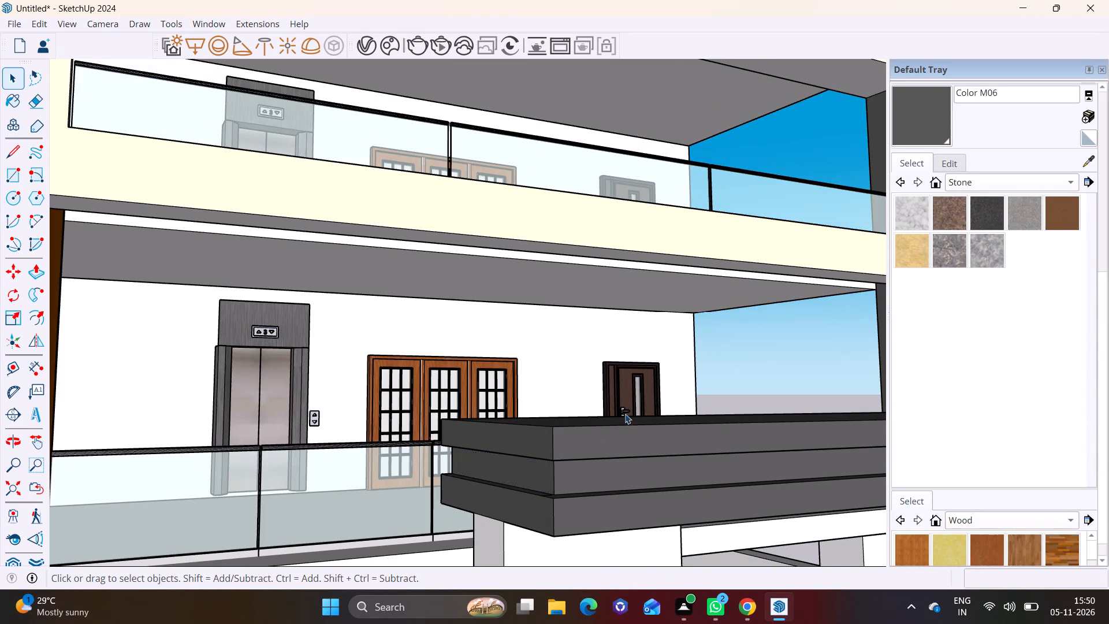
Sample Color C08 from the dark brown frame around the stairwell windows.
scroll(624, 414, down, 20)
middle_drag(656, 429, 492, 407)
middle_drag(527, 414, 312, 389)
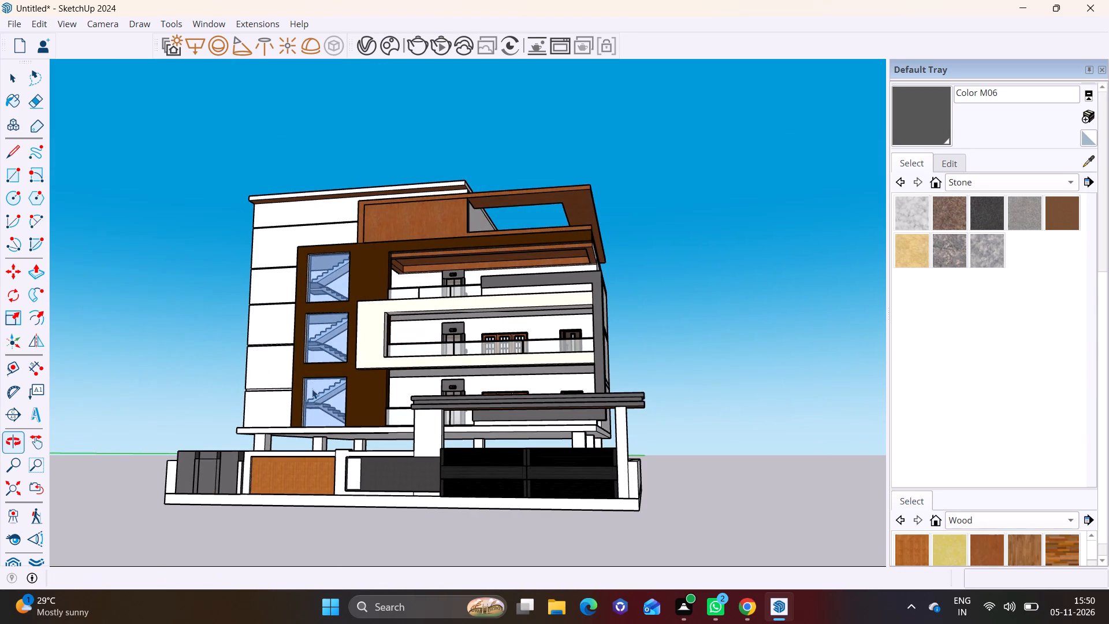
scroll(352, 425, up, 5)
shift+middle_drag(330, 430, 410, 419)
shift+scroll(330, 430, up, 1)
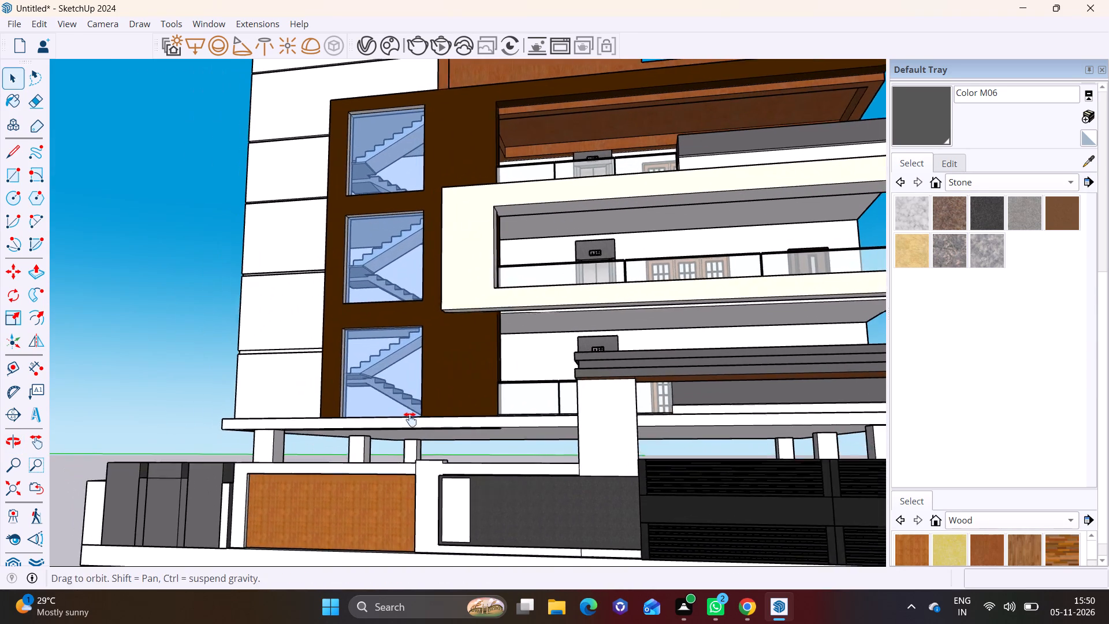
shift+middle_drag(410, 419, 415, 418)
middle_drag(407, 421, 397, 452)
scroll(421, 404, down, 3)
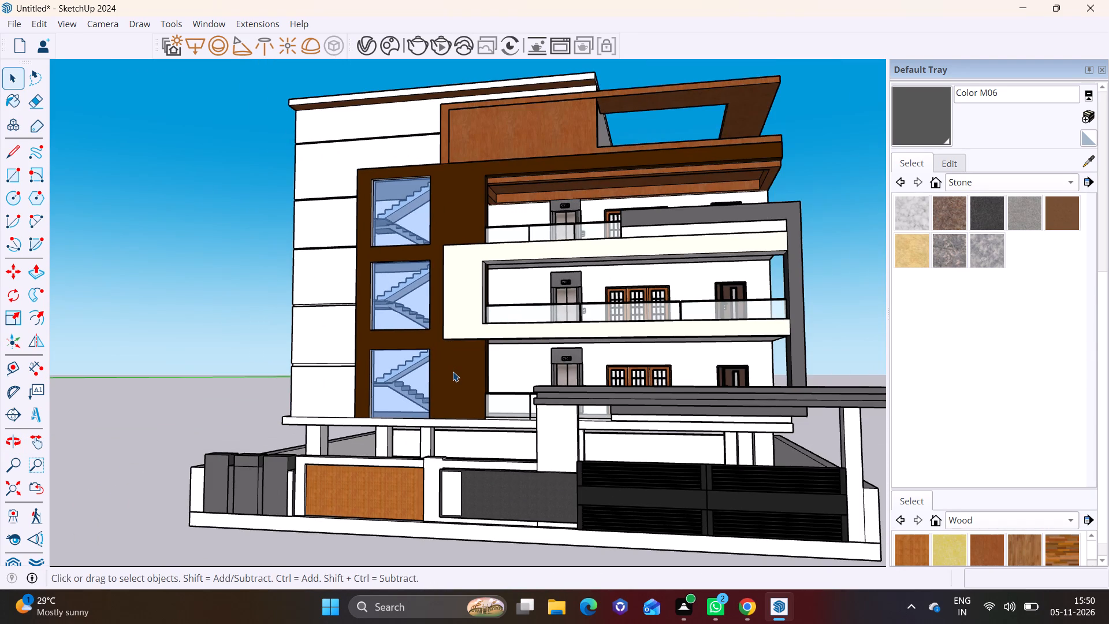
click(453, 372)
click(187, 255)
click(1087, 161)
click(460, 357)
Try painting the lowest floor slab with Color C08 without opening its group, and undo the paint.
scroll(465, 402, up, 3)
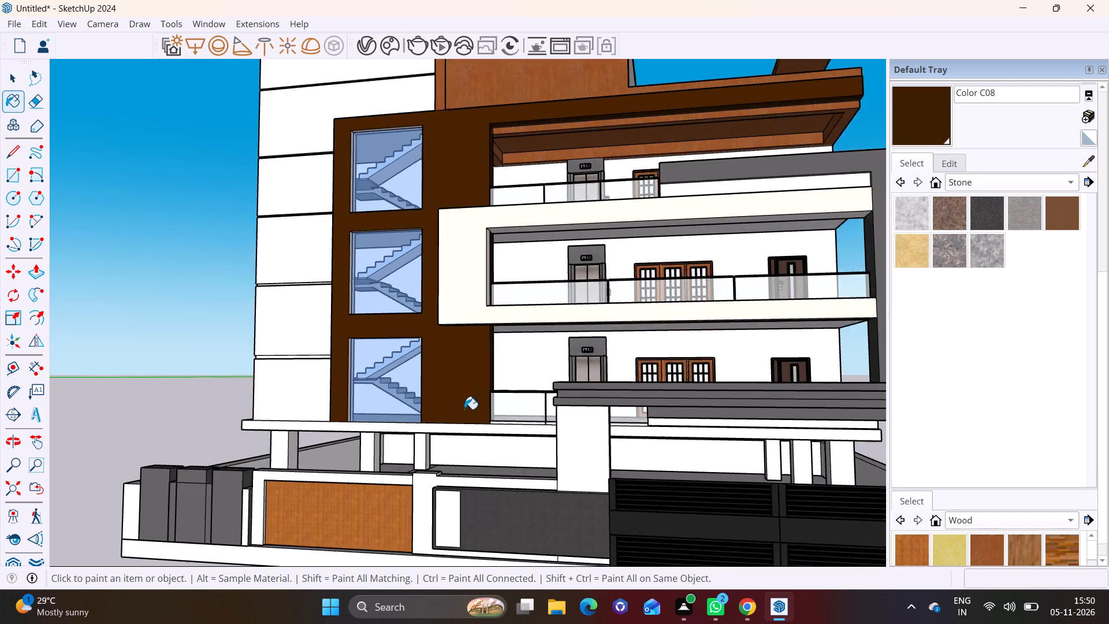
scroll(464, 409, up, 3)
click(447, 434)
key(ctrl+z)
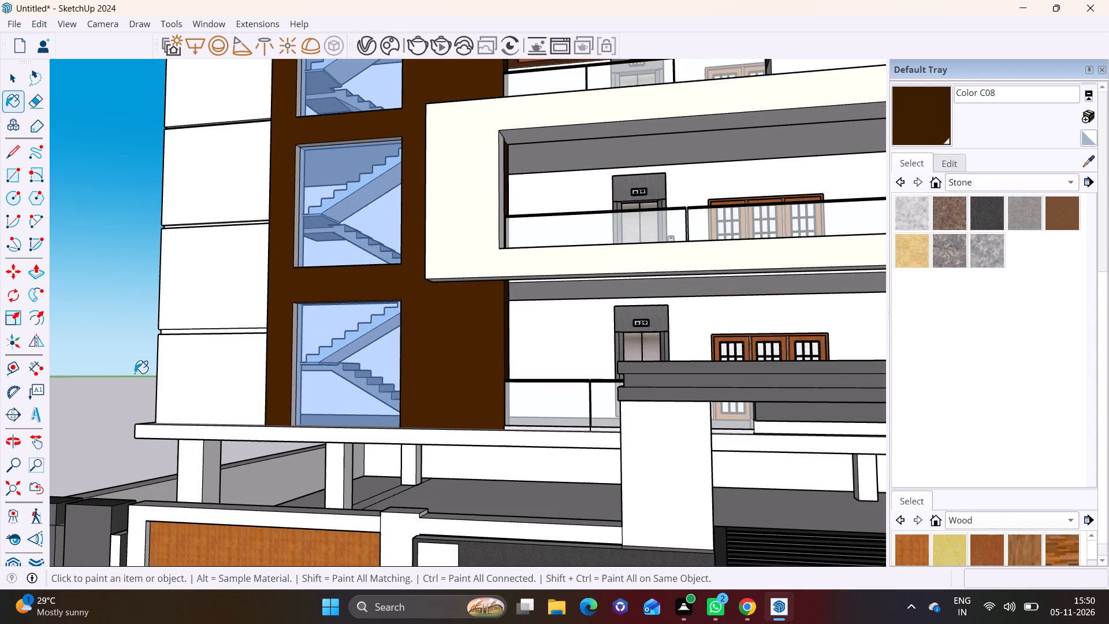
Open the lowest floor slab's group and paint its long front edge with Color C08.
key(space)
double_click(248, 439)
click(243, 436)
click(253, 433)
double_click(271, 433)
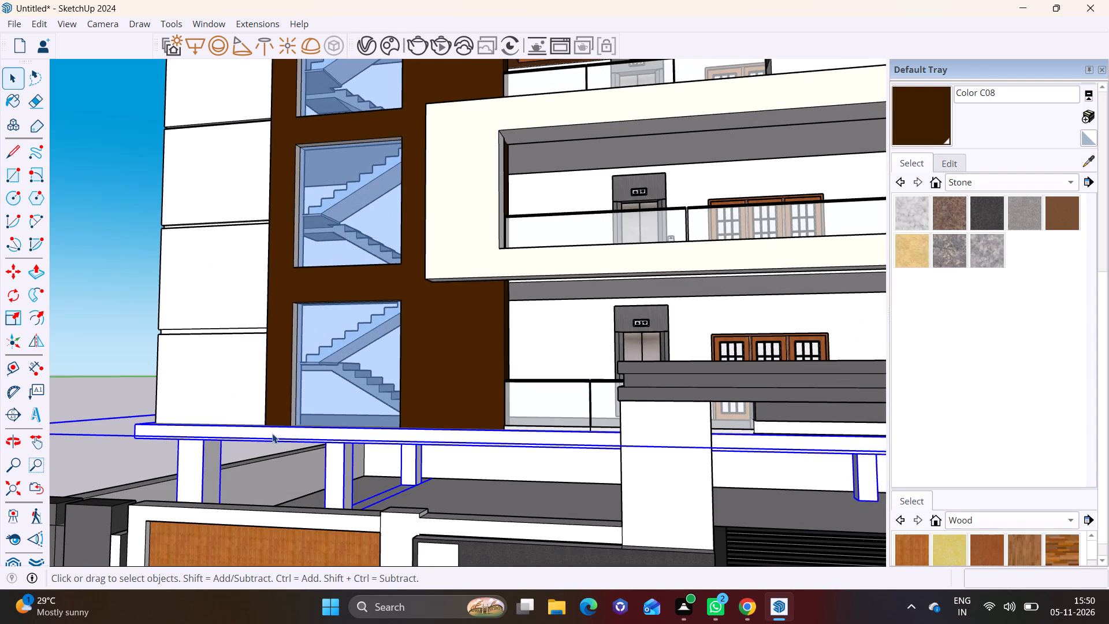
double_click(492, 443)
click(493, 438)
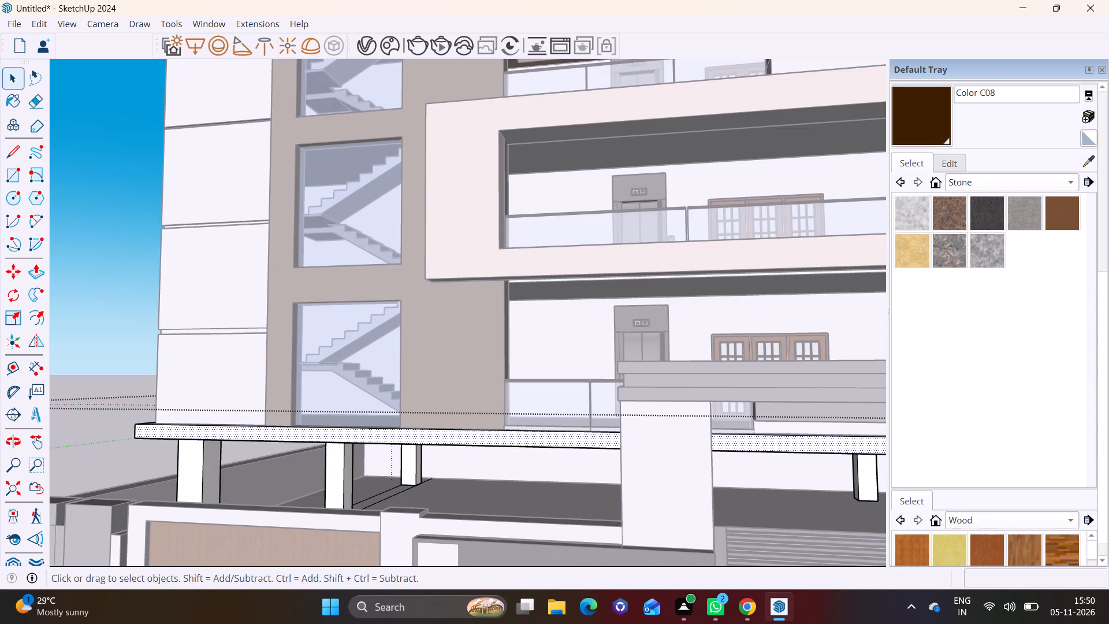
click(935, 123)
click(541, 433)
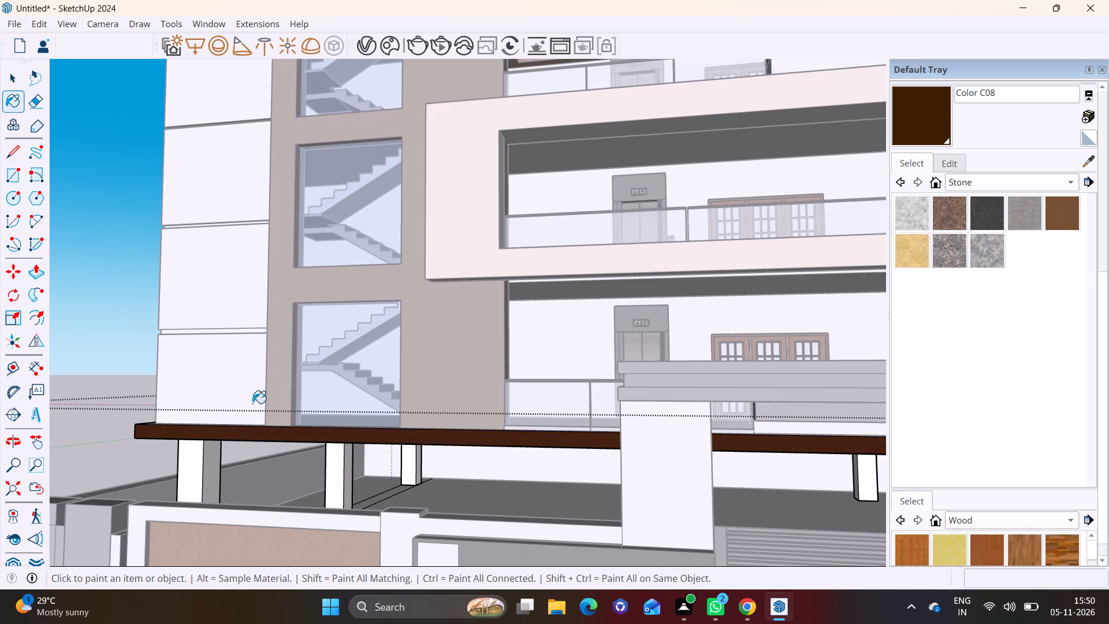
key(space)
click(132, 380)
Draw a rectangle about 9 5/16" by 13' 1" along the open side edge of the top storey's balcony floor.
scroll(132, 380, down, 7)
middle_drag(355, 417, 230, 414)
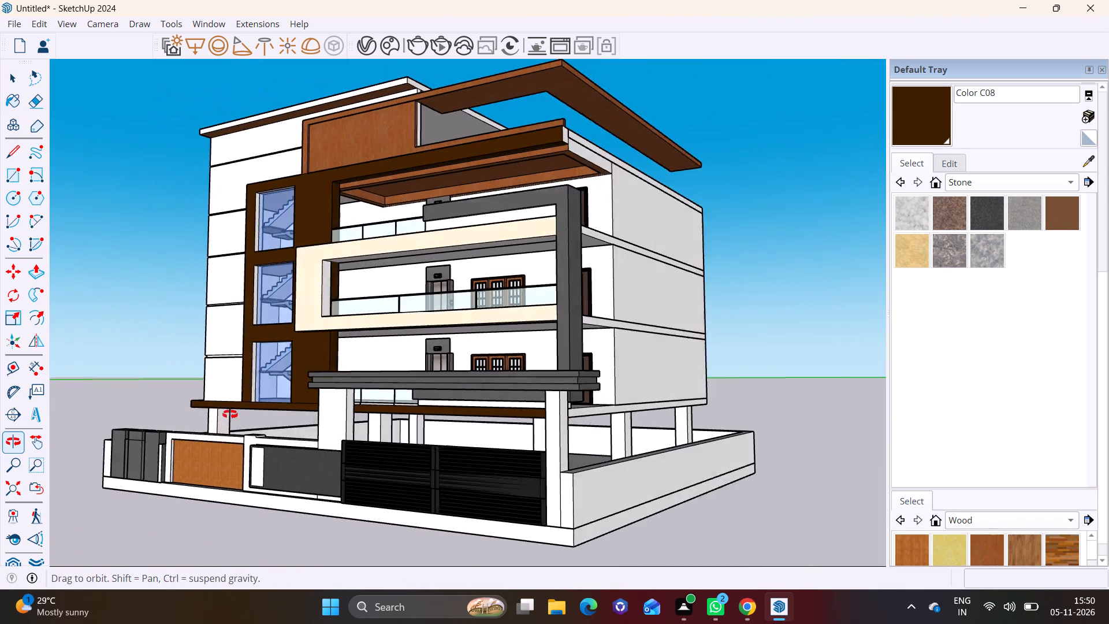
middle_drag(230, 414, 194, 420)
scroll(601, 424, up, 2)
scroll(458, 391, down, 7)
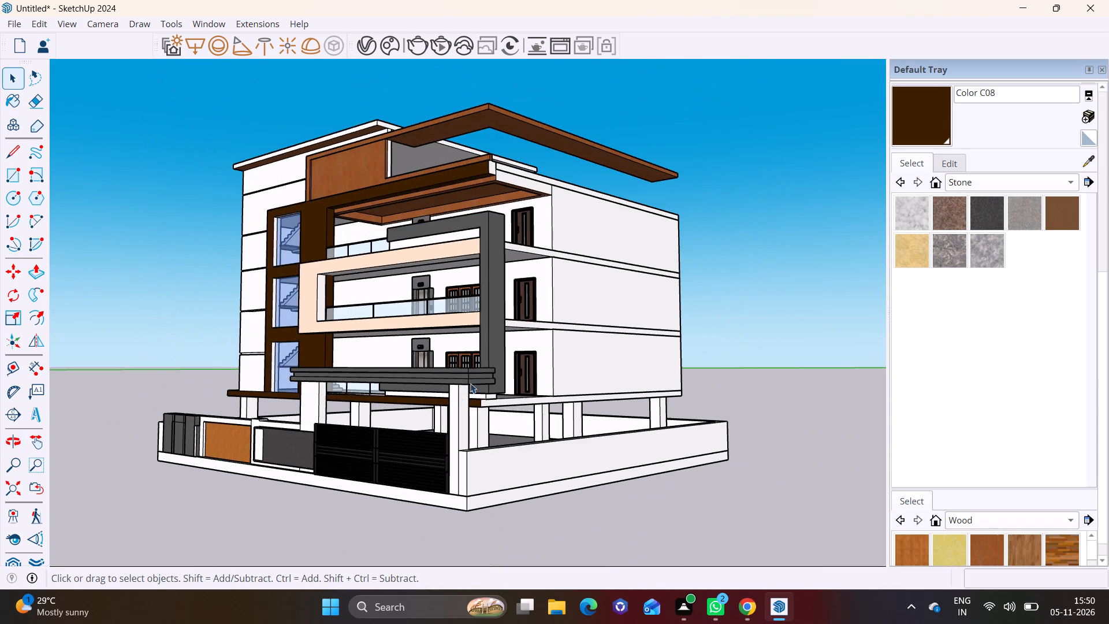
middle_drag(470, 383, 285, 489)
scroll(522, 368, up, 5)
middle_drag(458, 318, 321, 332)
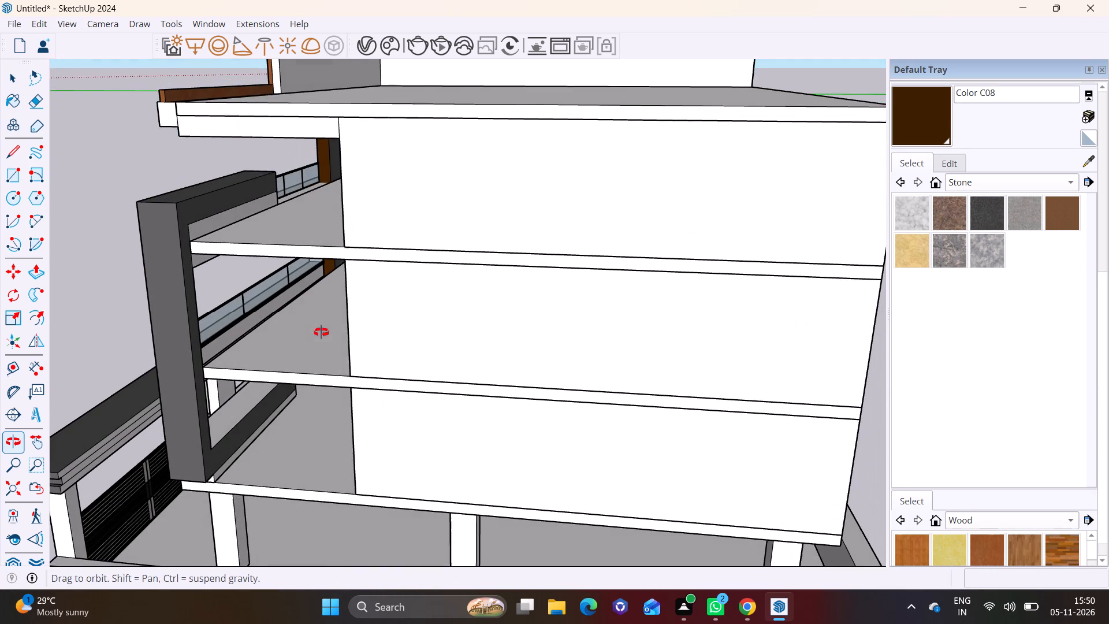
middle_drag(321, 332, 317, 335)
click(16, 173)
middle_drag(355, 321, 515, 401)
scroll(520, 359, up, 4)
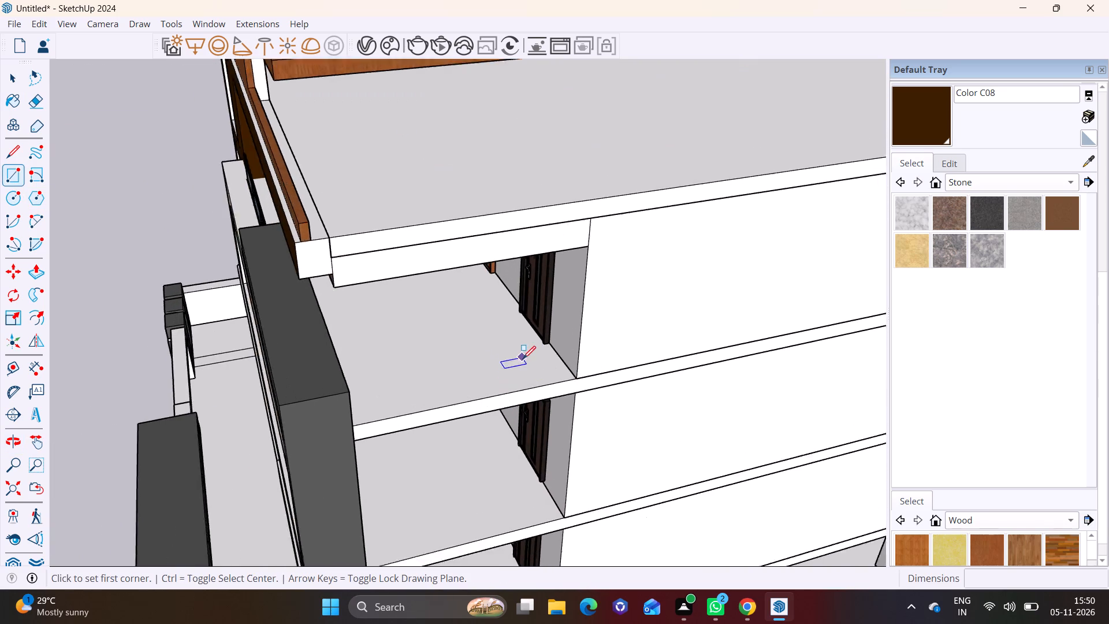
click(582, 382)
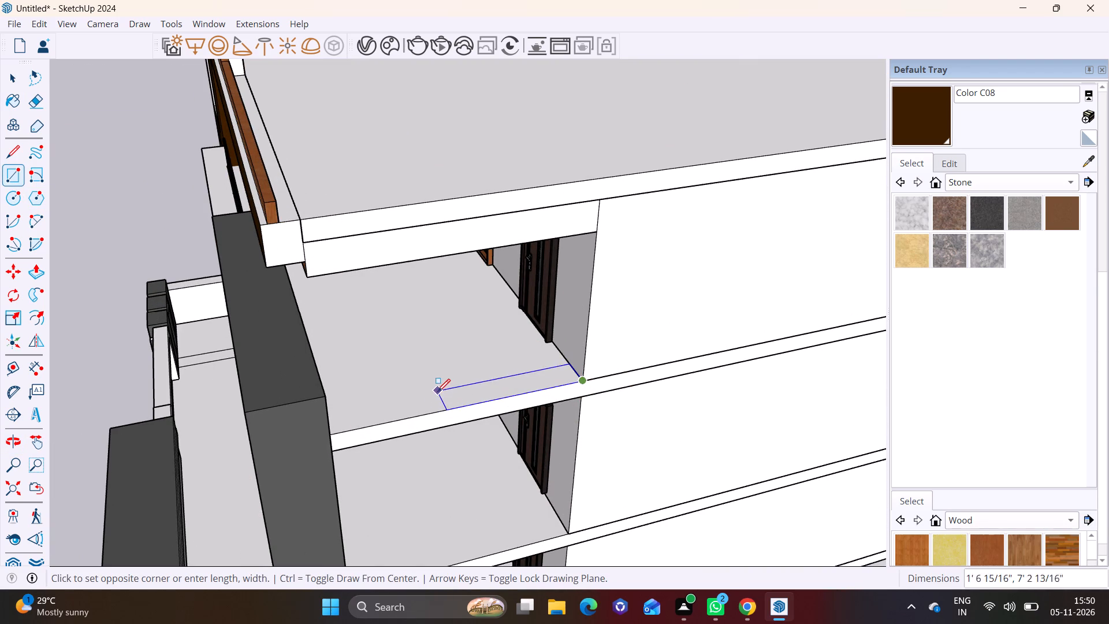
middle_drag(346, 412, 264, 445)
scroll(283, 430, up, 3)
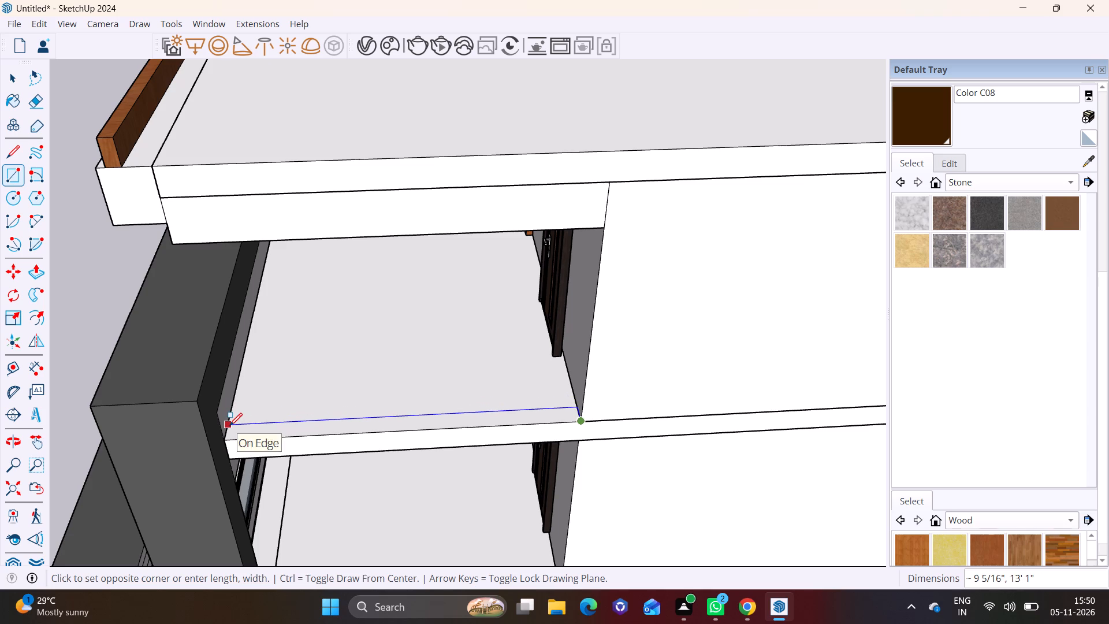
click(229, 426)
key(space)
click(255, 435)
click(265, 425)
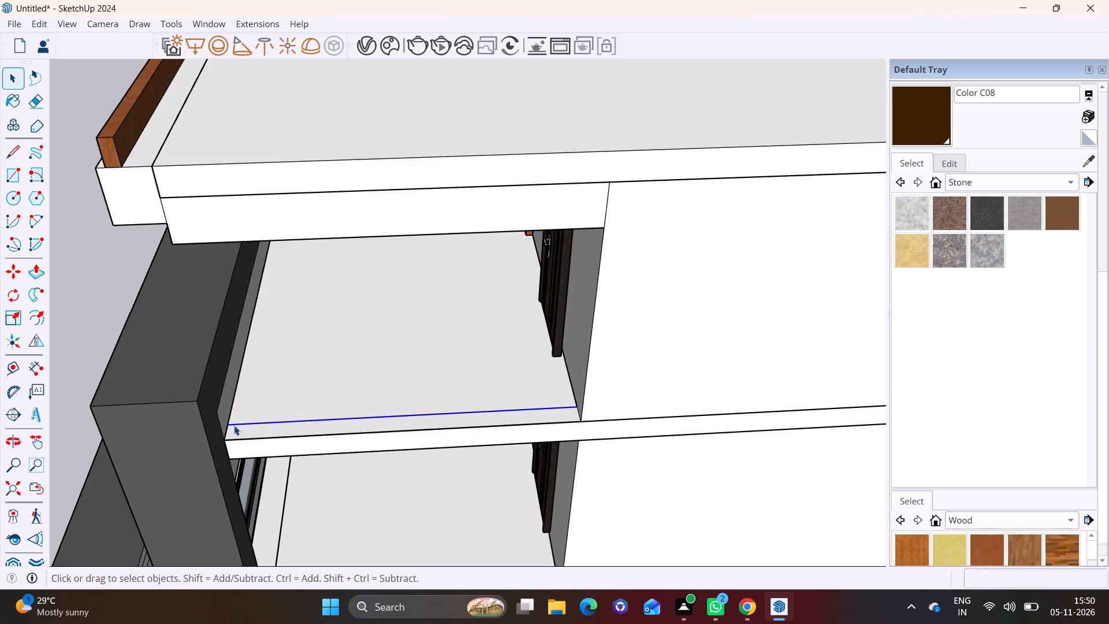
Pull the top balcony's side strip upward into a low parapet wall.
click(29, 272)
click(254, 425)
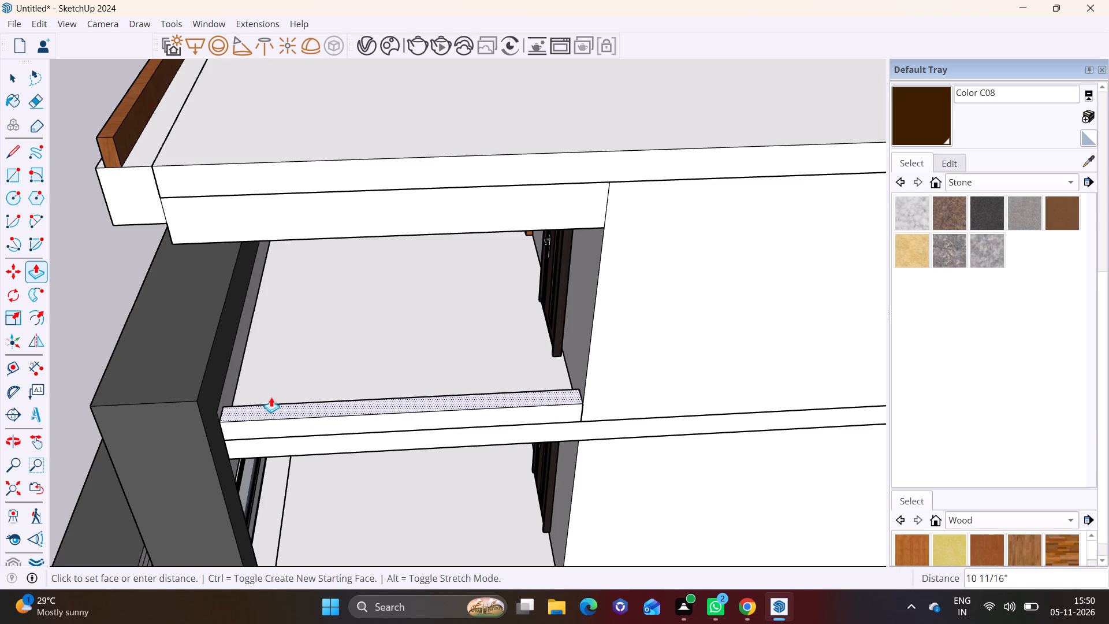
click(395, 378)
Draw a strip about 10 3/4" by 13' 1" along the middle balcony's open side edge and raise it about 2' 4 3/4".
scroll(381, 469, down, 3)
shift+middle_drag(405, 481, 397, 324)
click(9, 170)
scroll(523, 422, up, 6)
shift+middle_drag(518, 407, 632, 441)
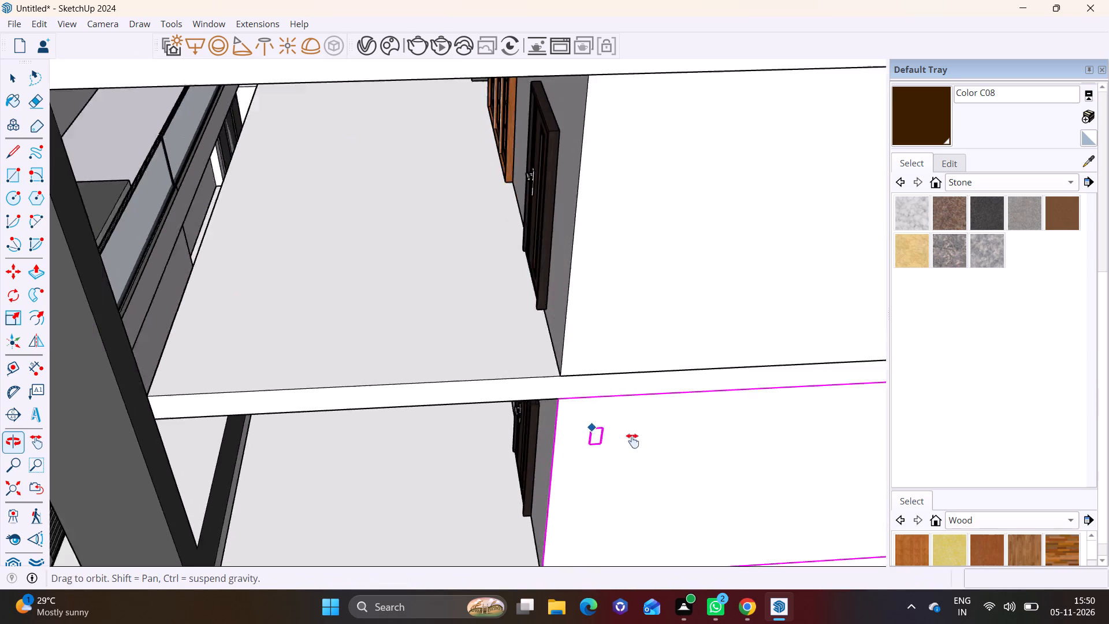
shift+middle_drag(632, 441, 671, 458)
click(649, 407)
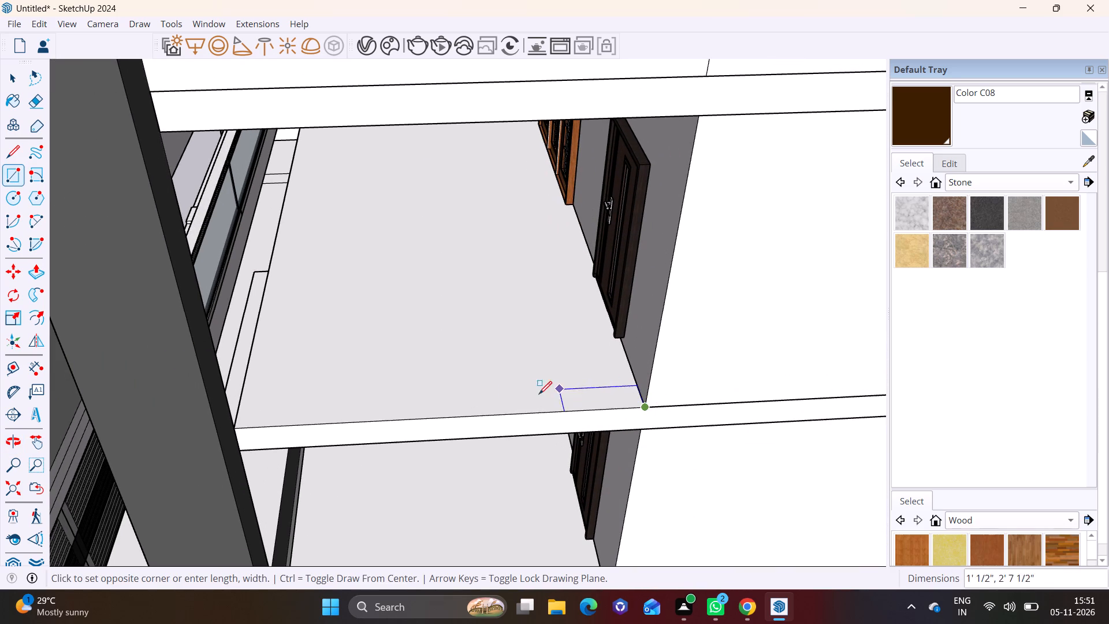
click(238, 406)
key(space)
click(273, 415)
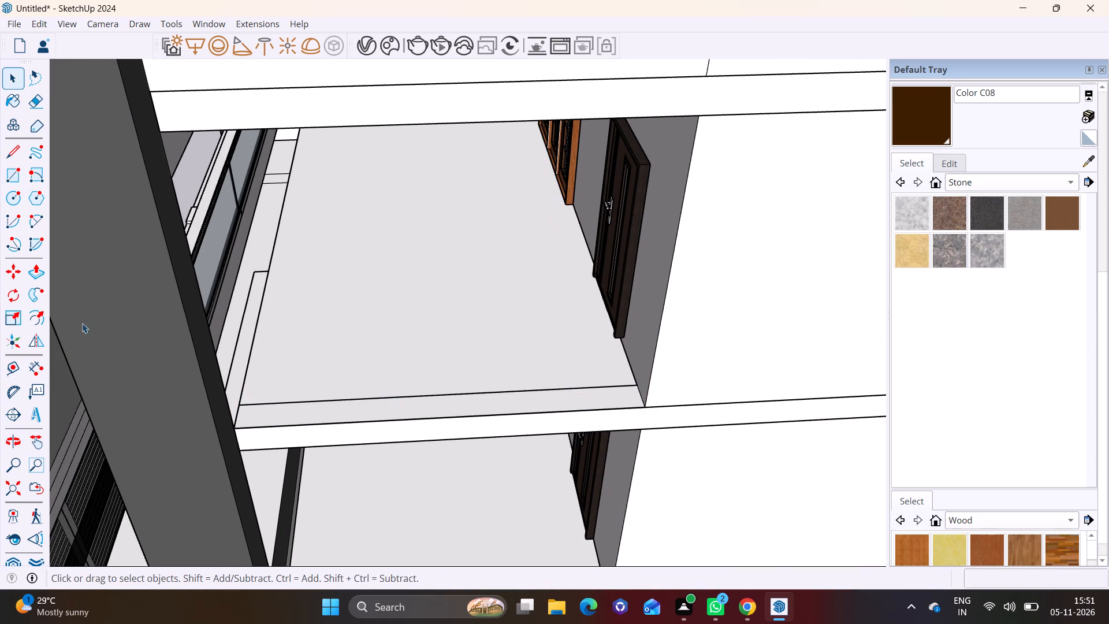
click(30, 272)
click(310, 399)
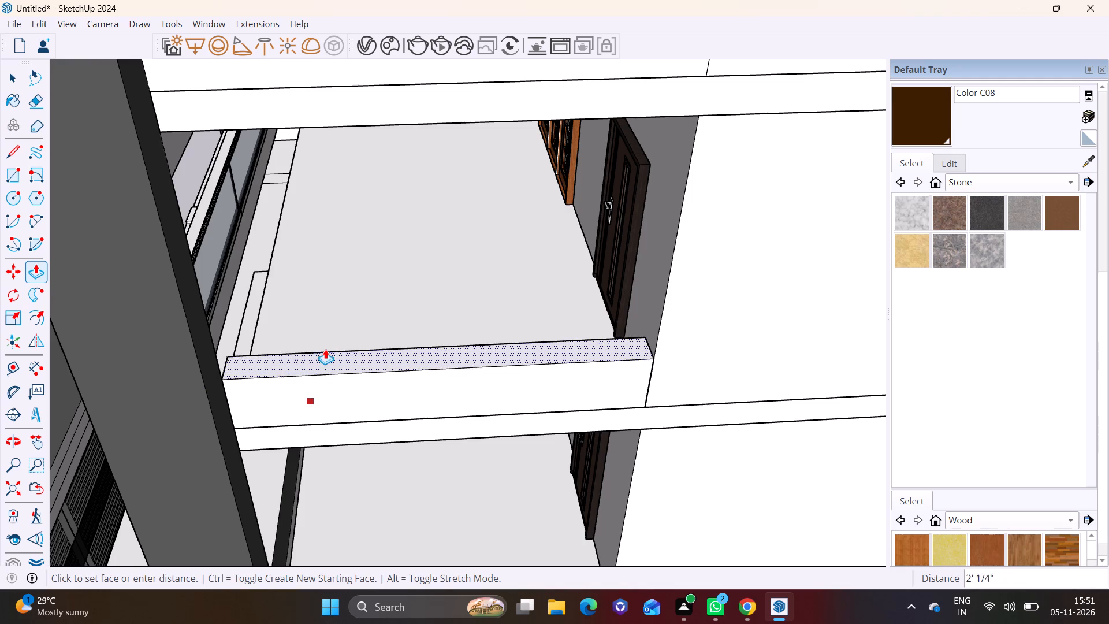
click(326, 342)
Draw a strip about 11 11/16" by 13' 1" along the lowest balcony's open side edge and pull it up into a parapet.
scroll(378, 459, down, 4)
shift+middle_drag(411, 480, 392, 304)
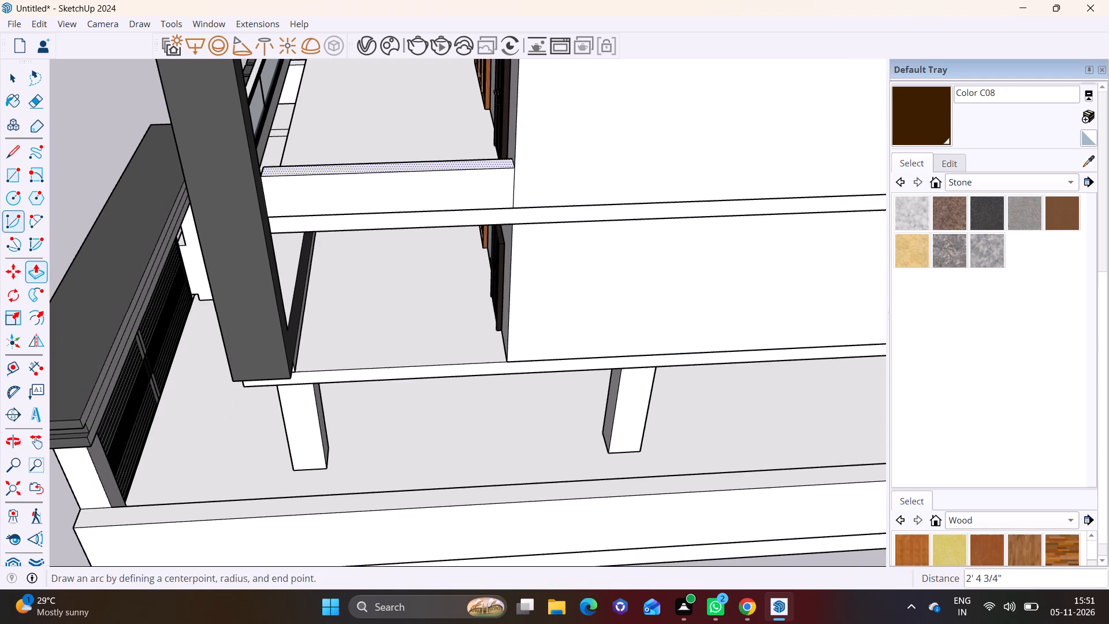
drag(9, 169, 20, 170)
scroll(453, 345, up, 6)
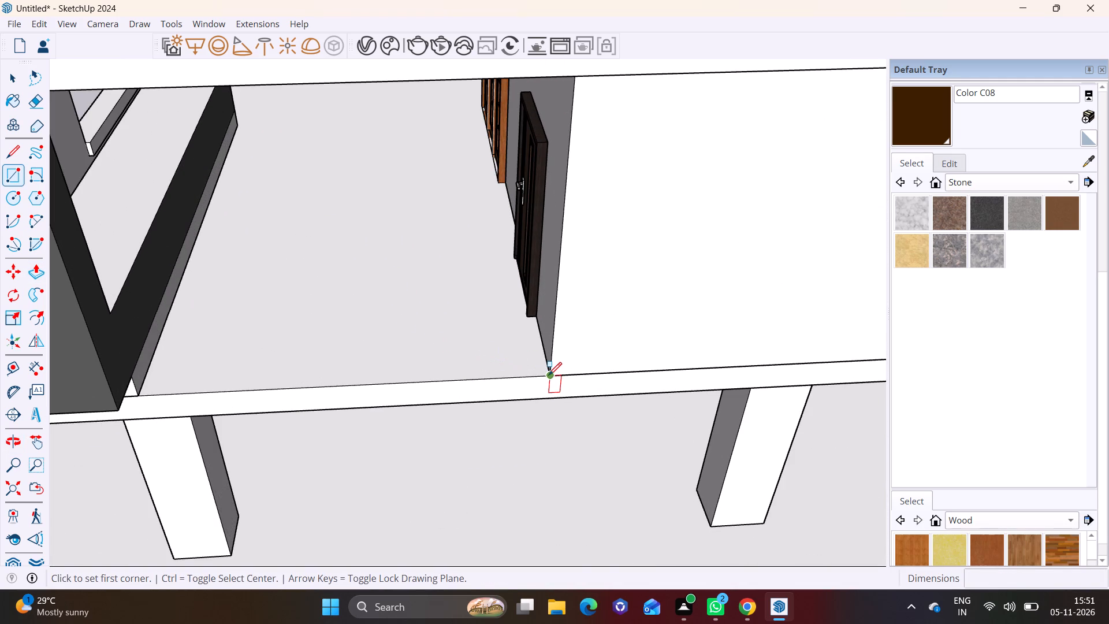
click(549, 375)
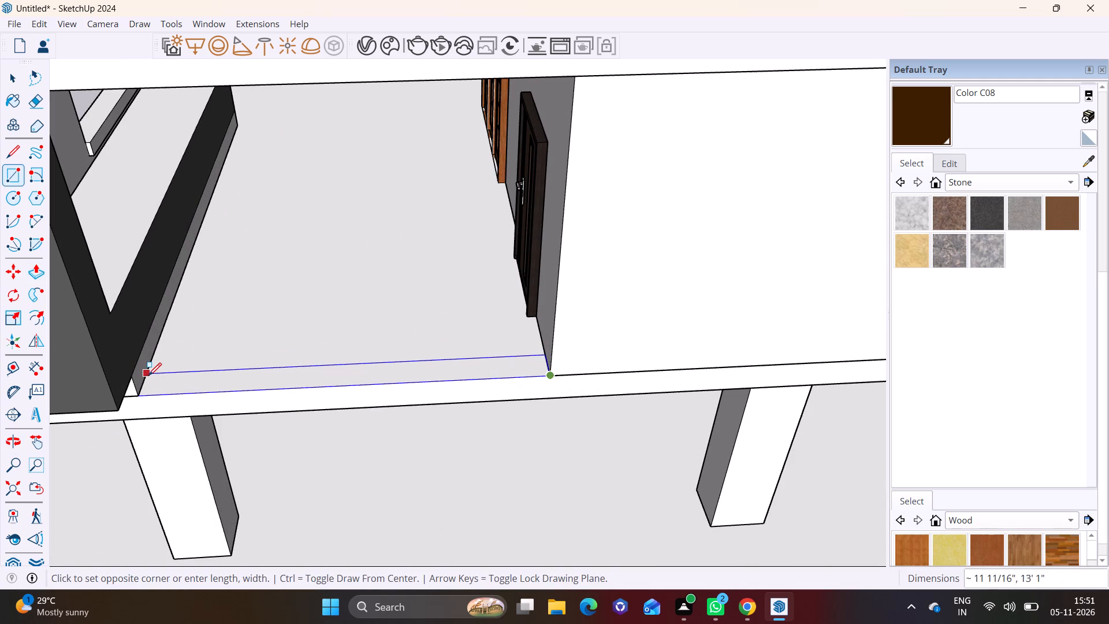
click(148, 376)
click(39, 277)
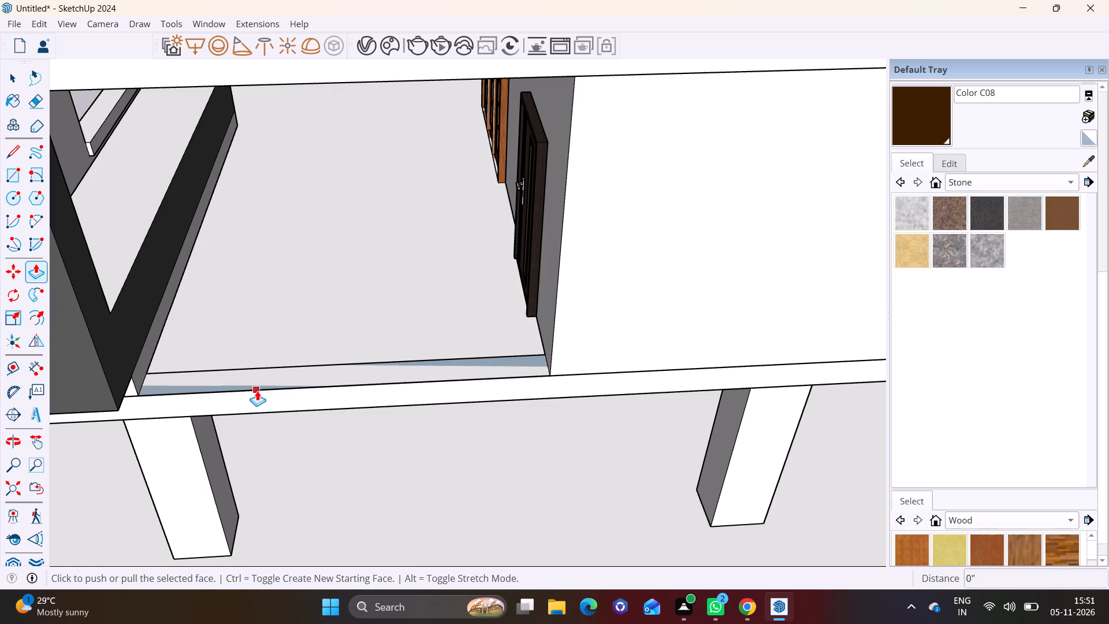
click(260, 381)
key(space)
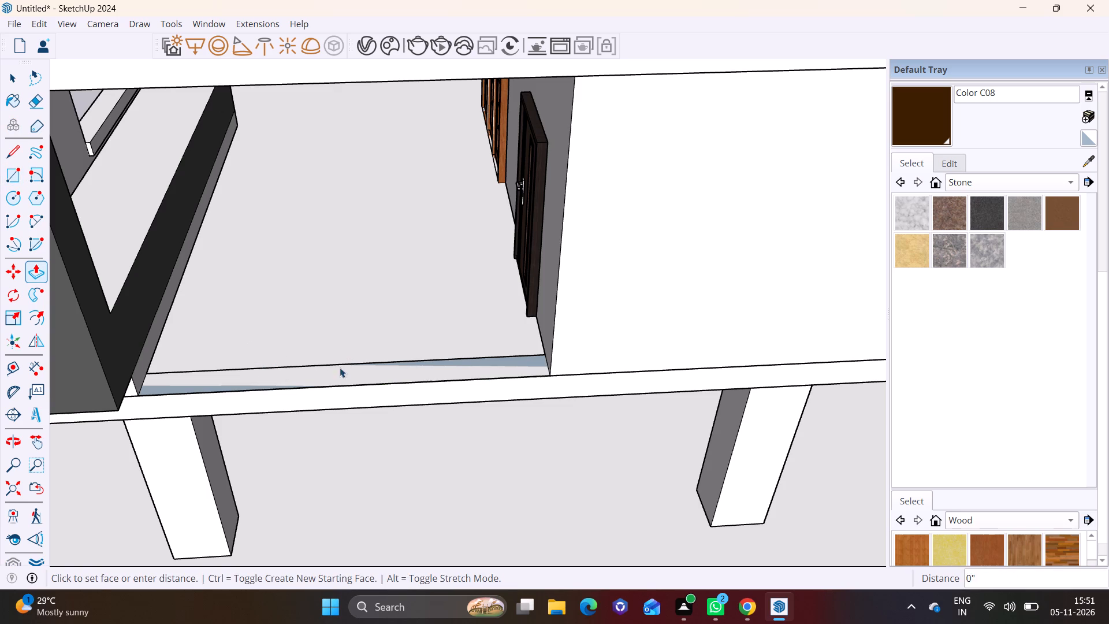
click(277, 374)
click(31, 276)
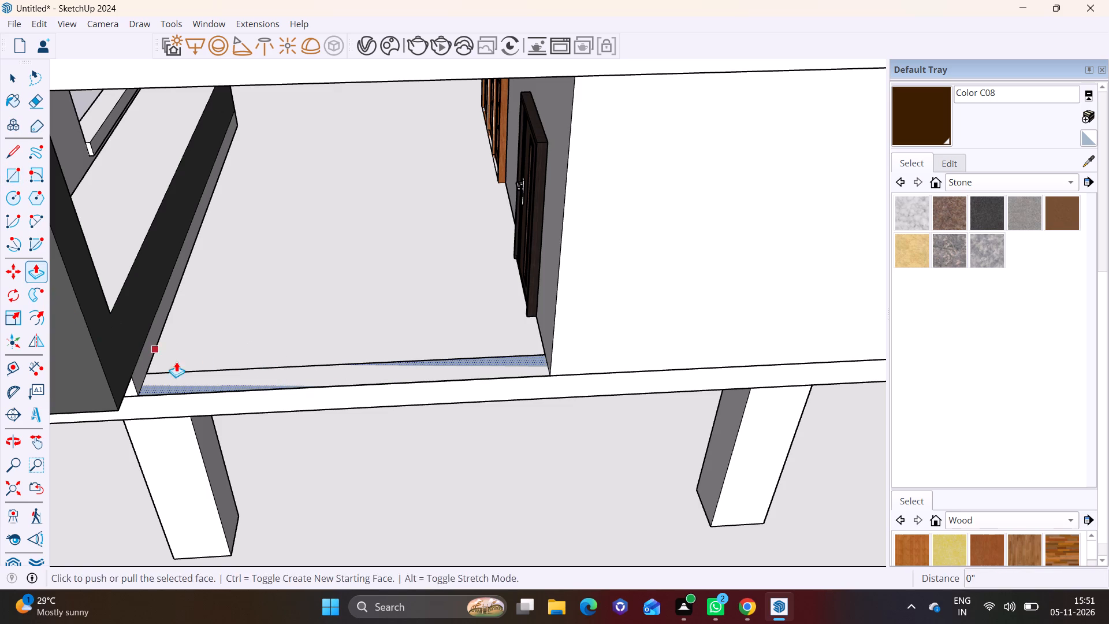
click(197, 376)
click(203, 315)
key(space)
click(285, 417)
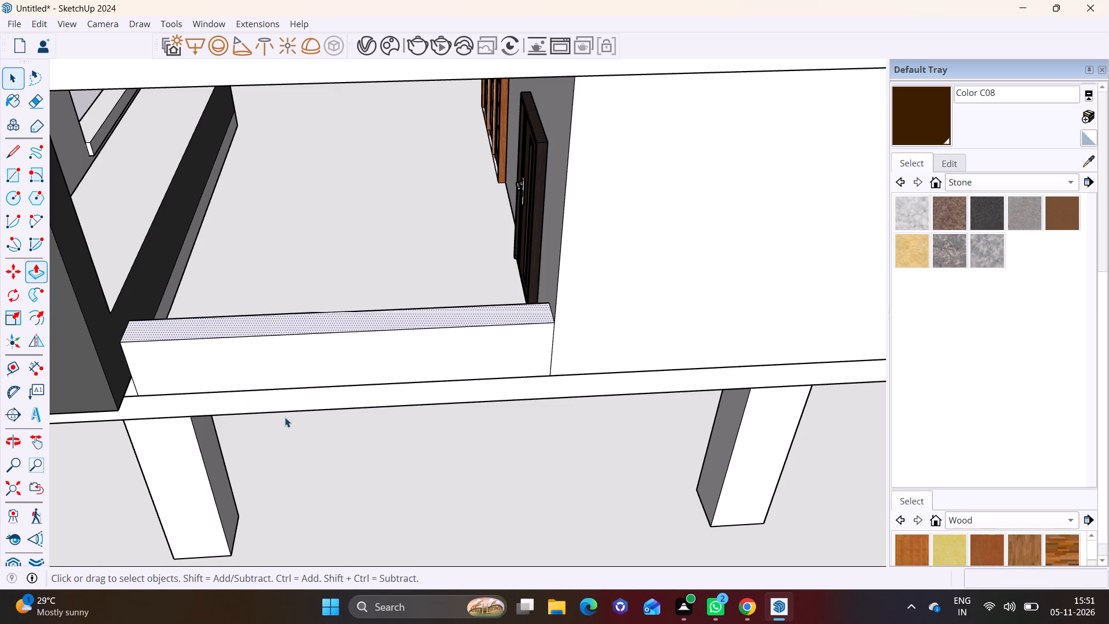
Raise the lowest balcony's side parapet by about another 1' 1/16" with Push/Pull.
scroll(290, 452, down, 7)
middle_drag(344, 488, 442, 337)
shift+middle_drag(405, 278, 385, 446)
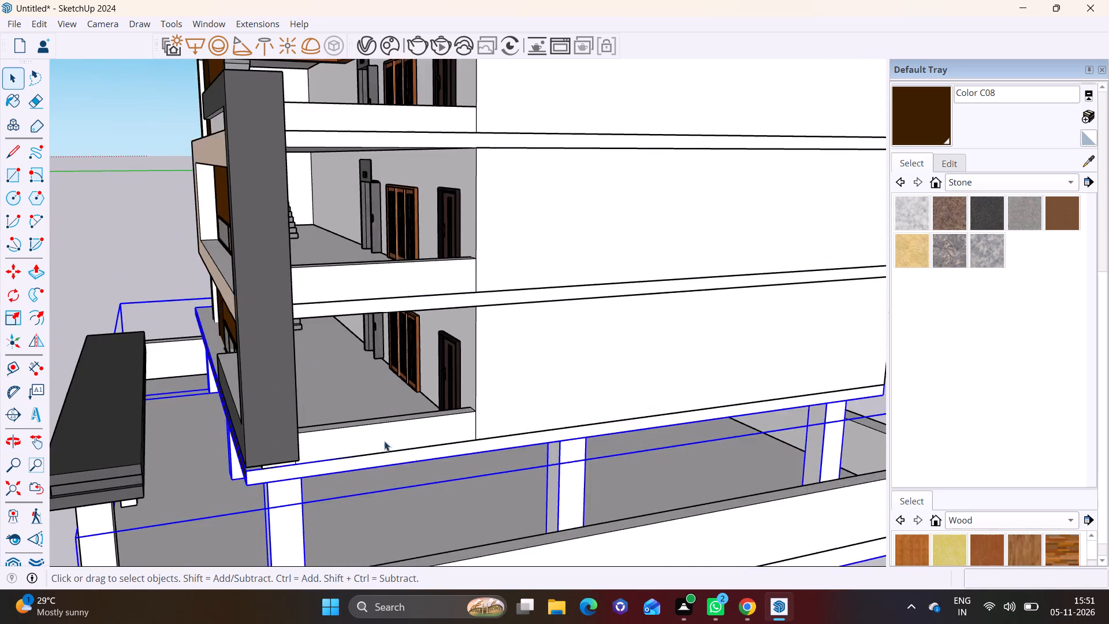
scroll(379, 424, up, 8)
click(29, 273)
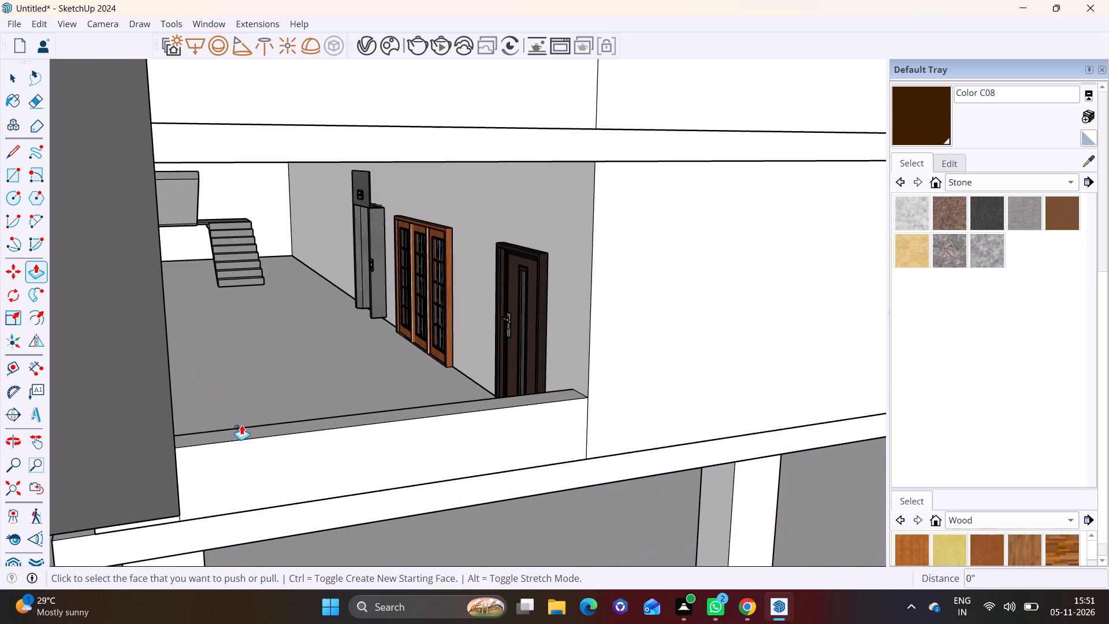
click(242, 430)
click(237, 398)
scroll(254, 355, down, 7)
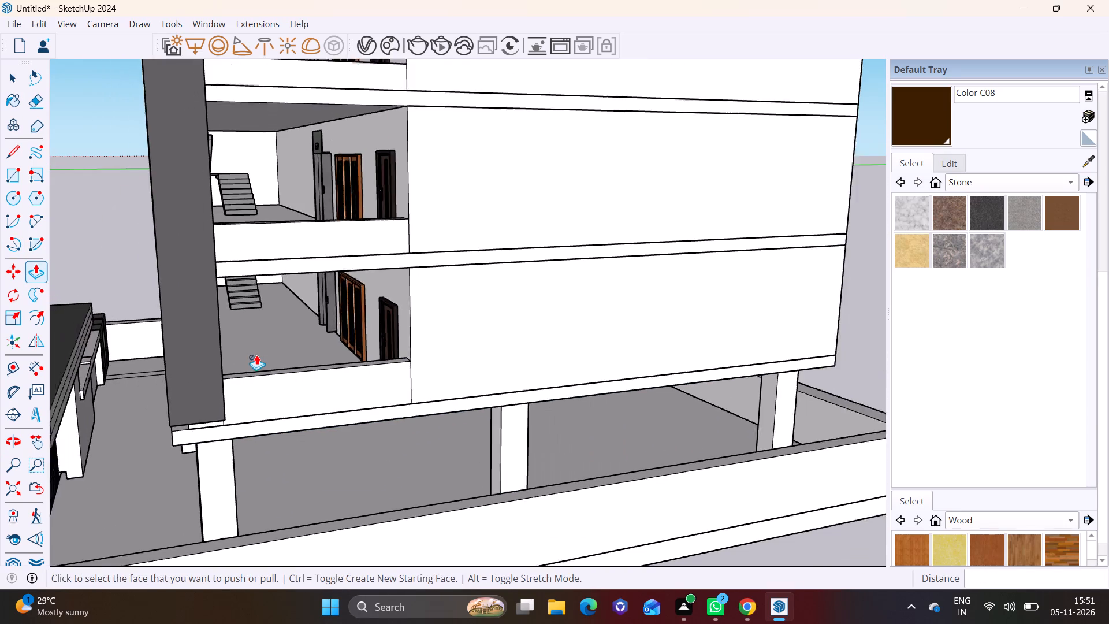
Raise the top balcony's side parapet slightly higher with Push/Pull.
shift+middle_drag(332, 139, 356, 380)
scroll(356, 380, up, 7)
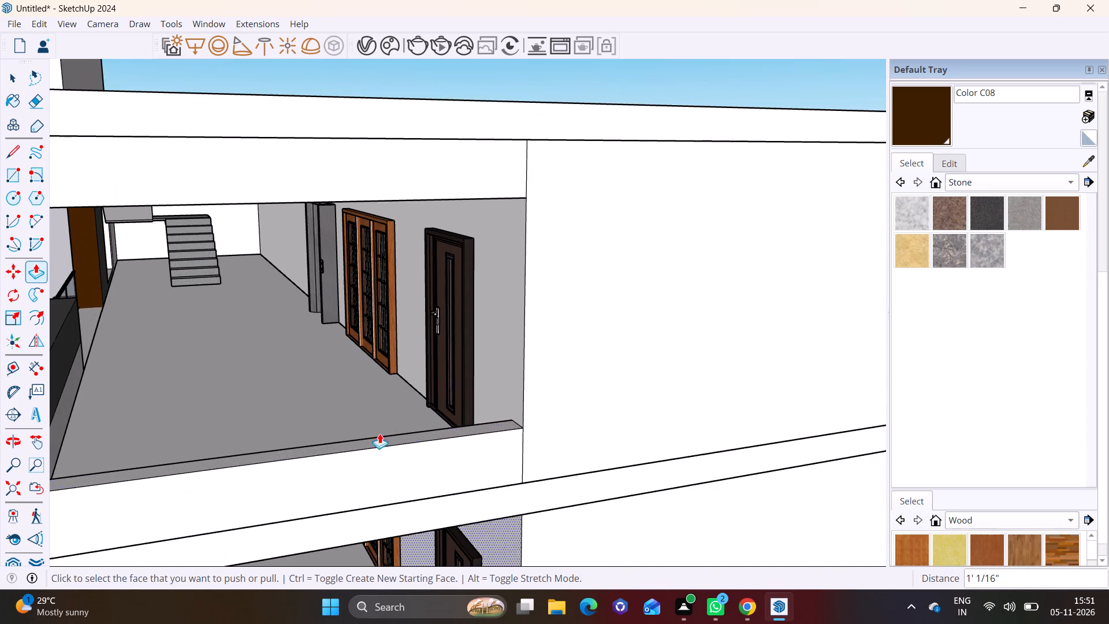
click(384, 442)
click(383, 417)
scroll(389, 452, down, 3)
Raise the middle balcony's side parapet by about 7 15/16".
shift+middle_drag(462, 500, 483, 225)
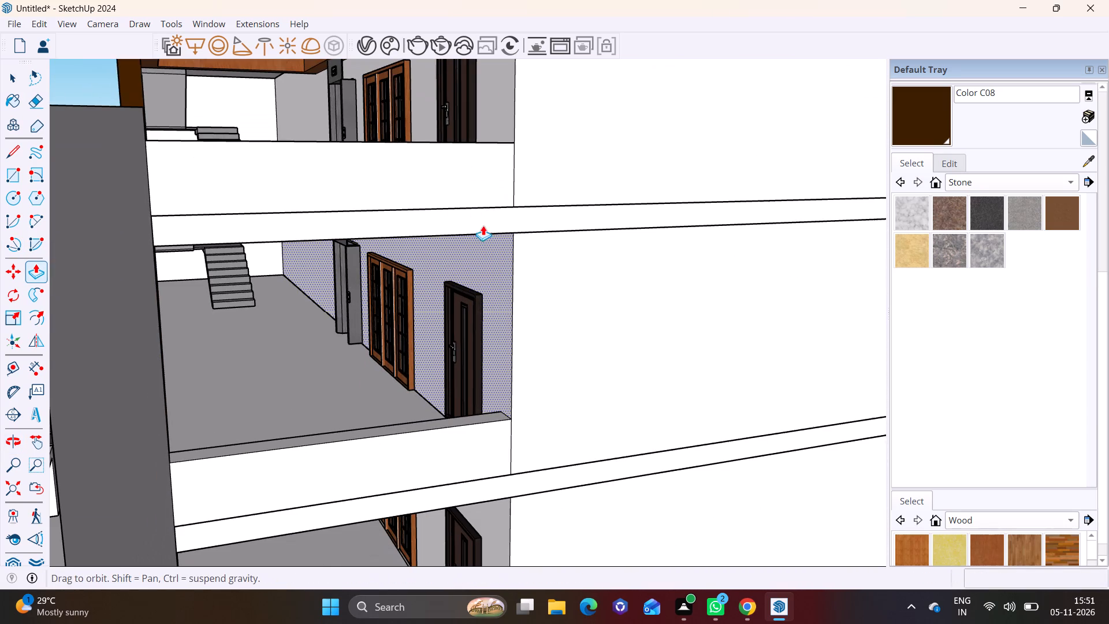
click(452, 421)
click(443, 406)
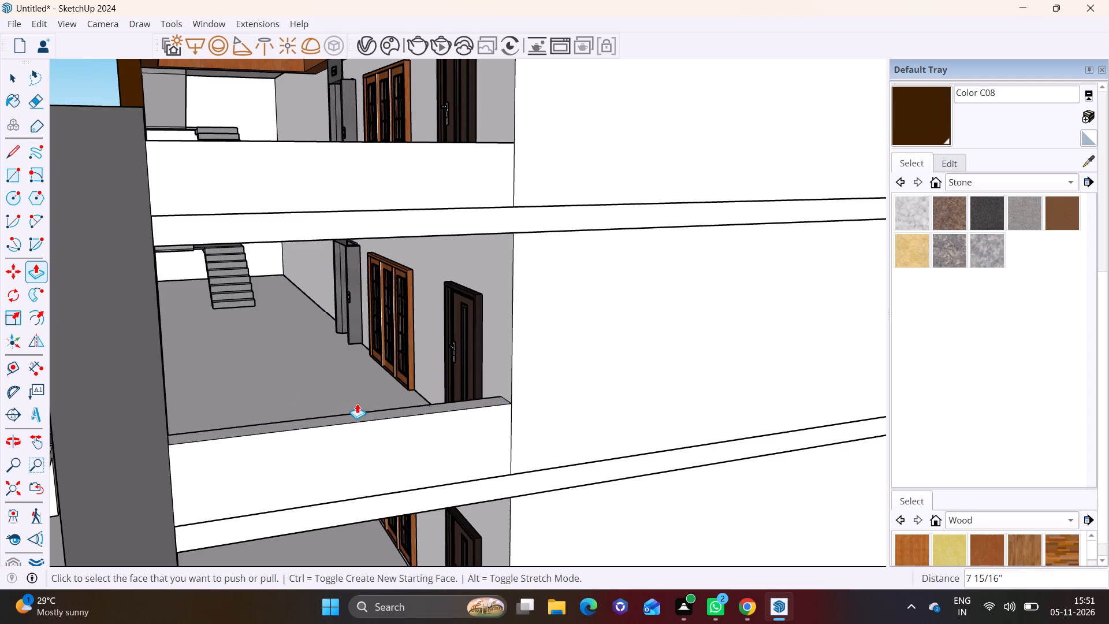
key(space)
click(267, 386)
Examine the whole front elevation, including the balconies, gate canopy and compound wall.
scroll(267, 386, down, 12)
middle_drag(306, 406, 650, 344)
click(657, 381)
scroll(456, 456, down, 2)
shift+middle_drag(474, 456, 505, 432)
middle_drag(505, 432, 533, 426)
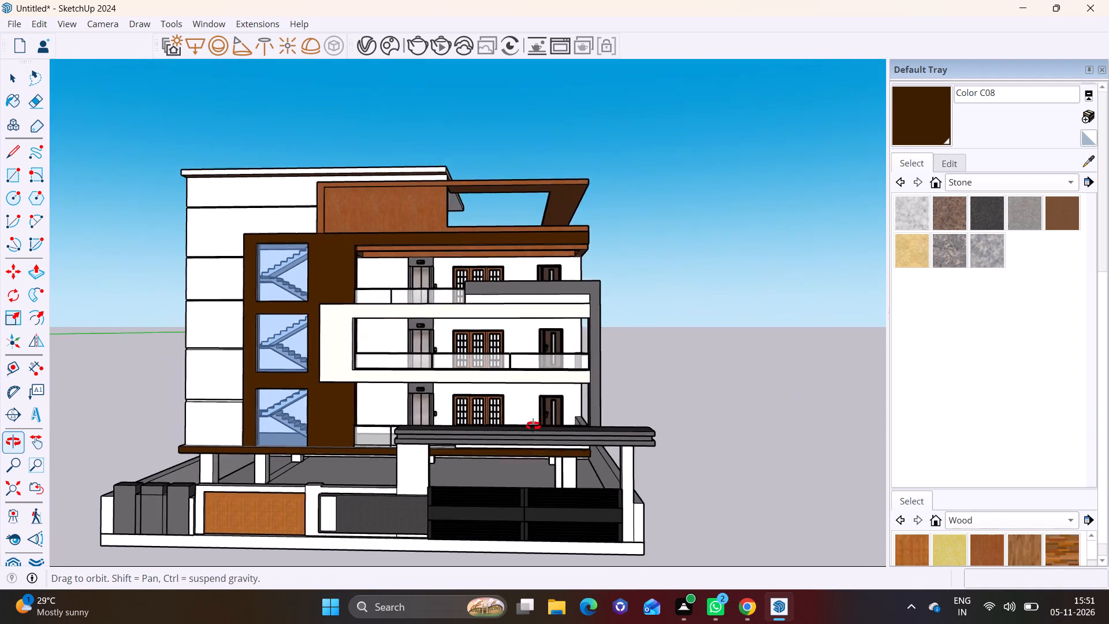
middle_drag(533, 426, 557, 421)
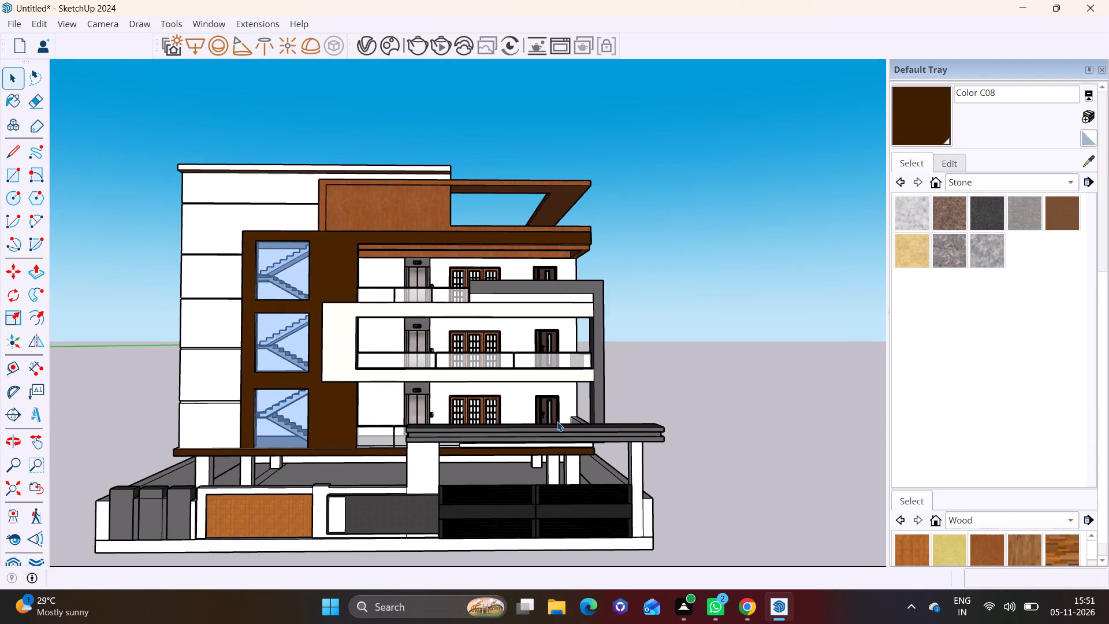
shift+middle_drag(576, 418, 694, 351)
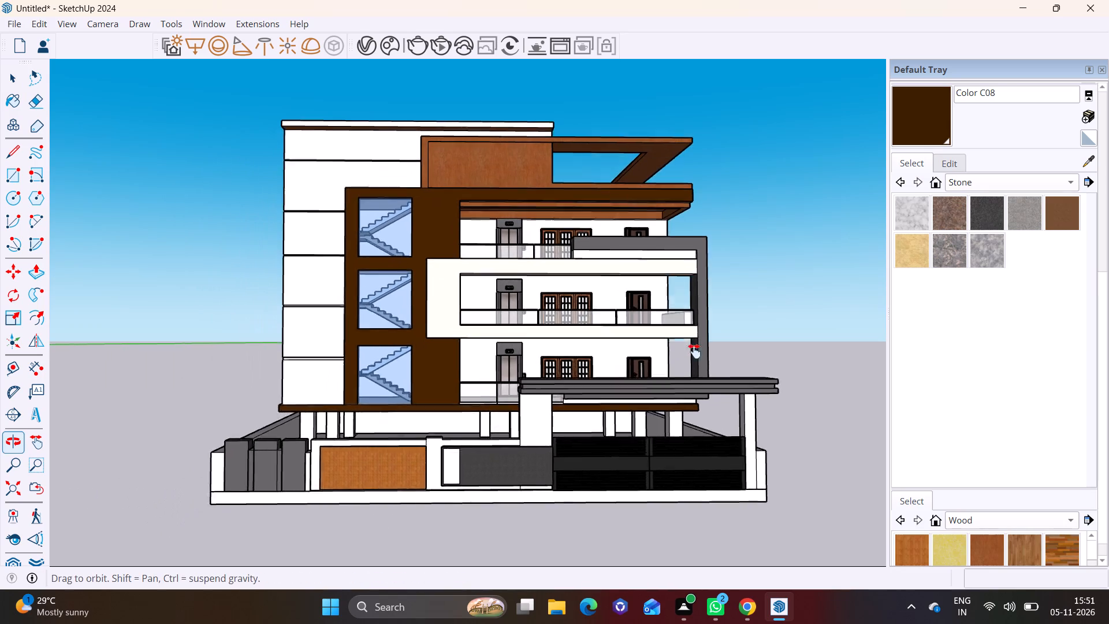
shift+middle_drag(694, 351, 695, 350)
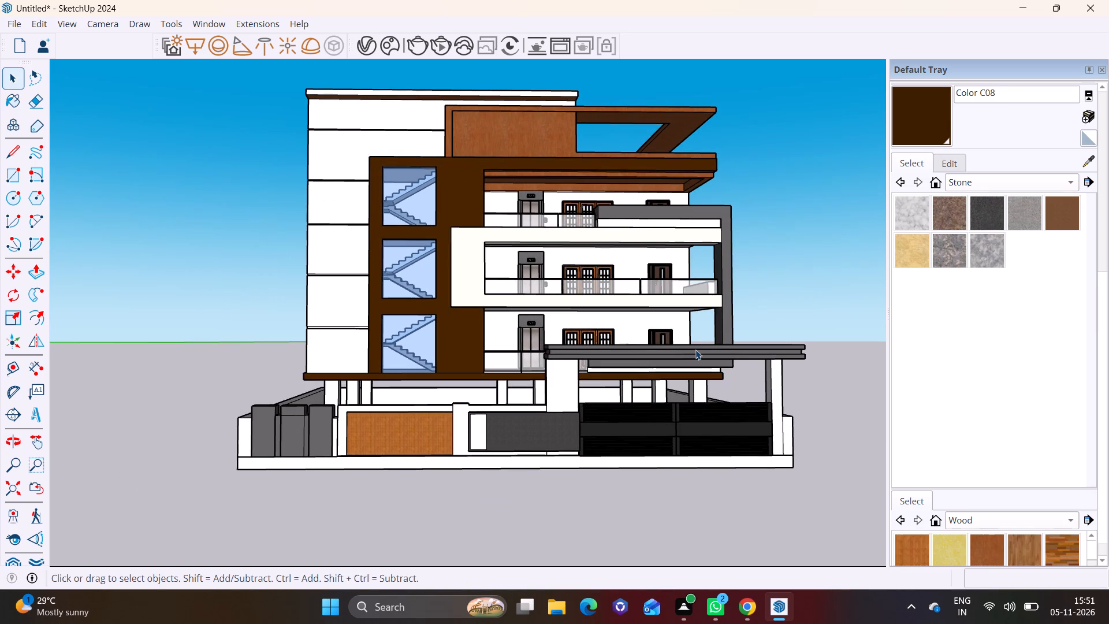
Draw two short lines, about 3 3/16" each, from the white nameplate panel's outer corners to the dark stone frame's edge.
scroll(443, 448, up, 3)
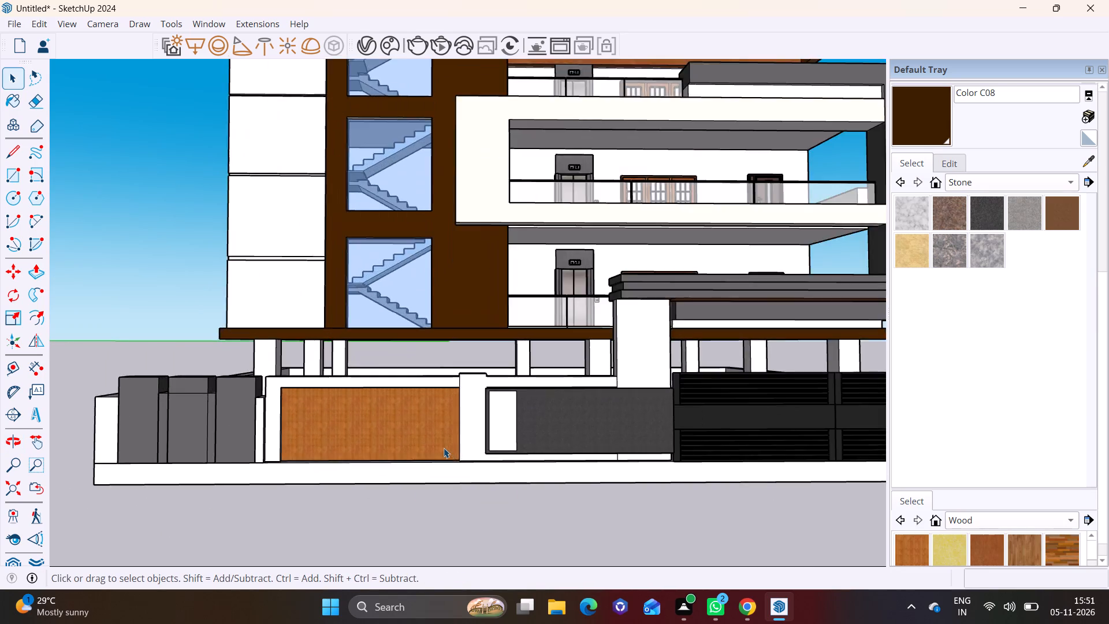
scroll(444, 448, up, 14)
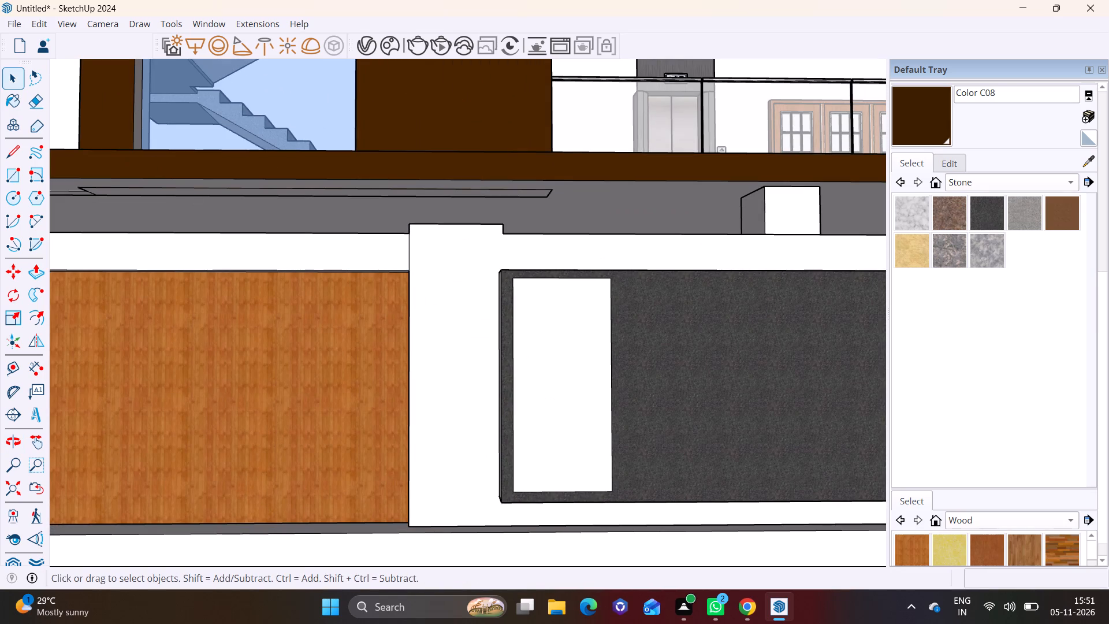
click(10, 153)
scroll(512, 294, up, 4)
click(513, 269)
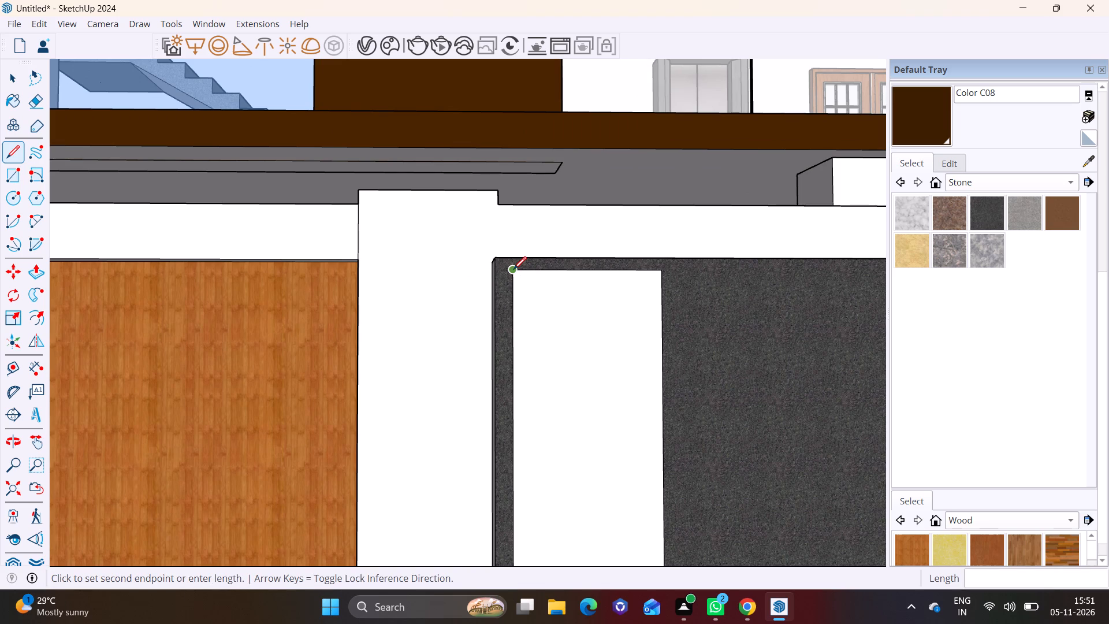
click(494, 275)
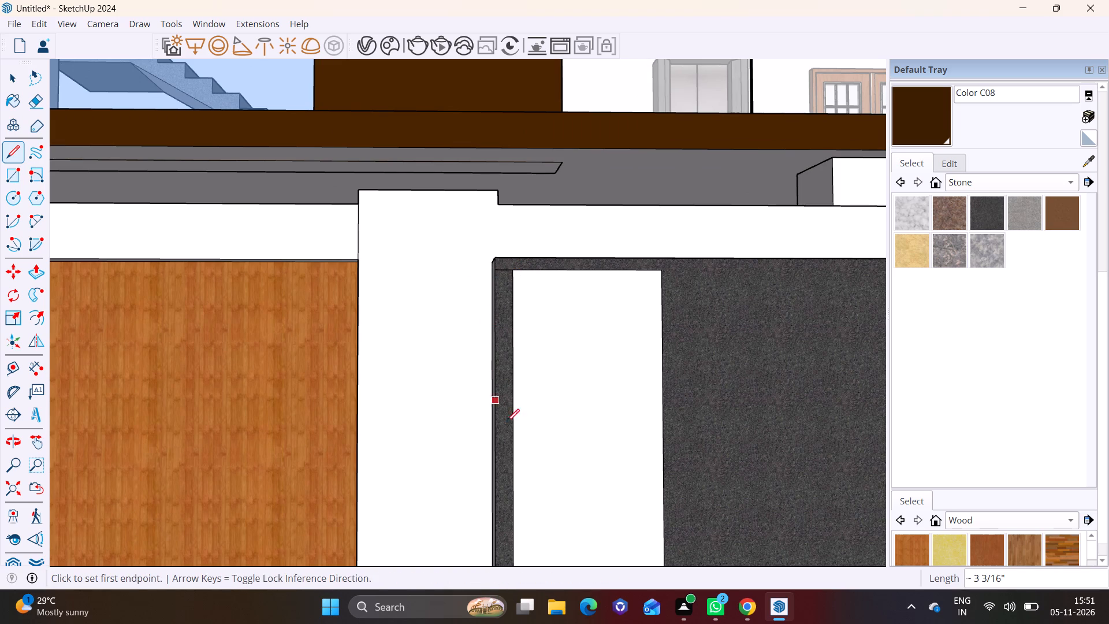
shift+middle_drag(533, 443, 530, 329)
click(509, 483)
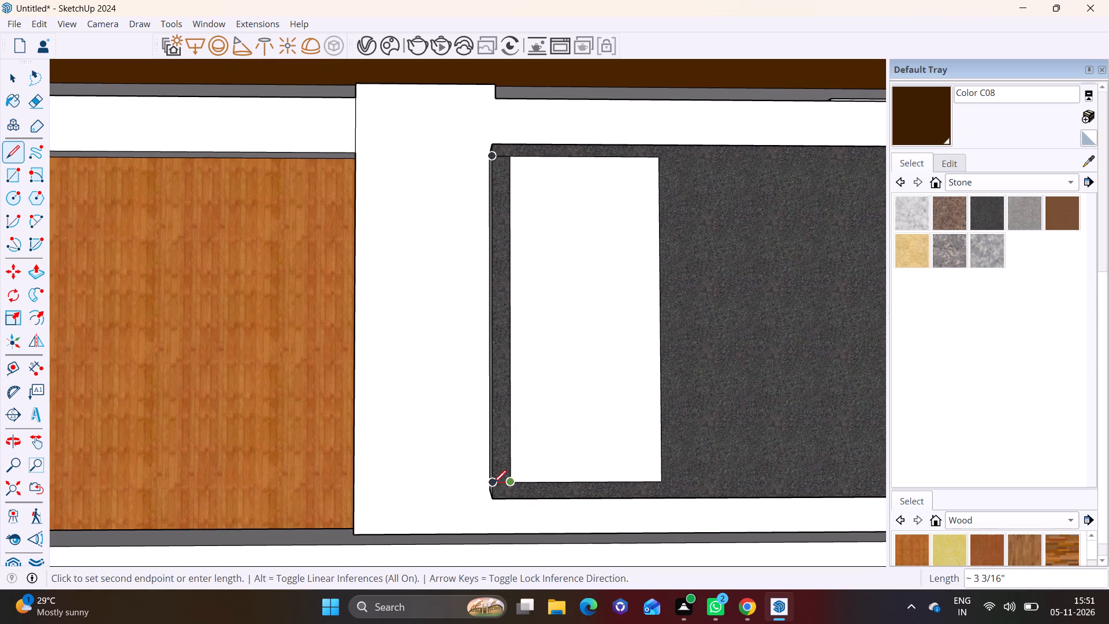
click(493, 483)
Paint the narrow stone strip beside the white panel on the front wall with the Default material.
key(space)
click(502, 395)
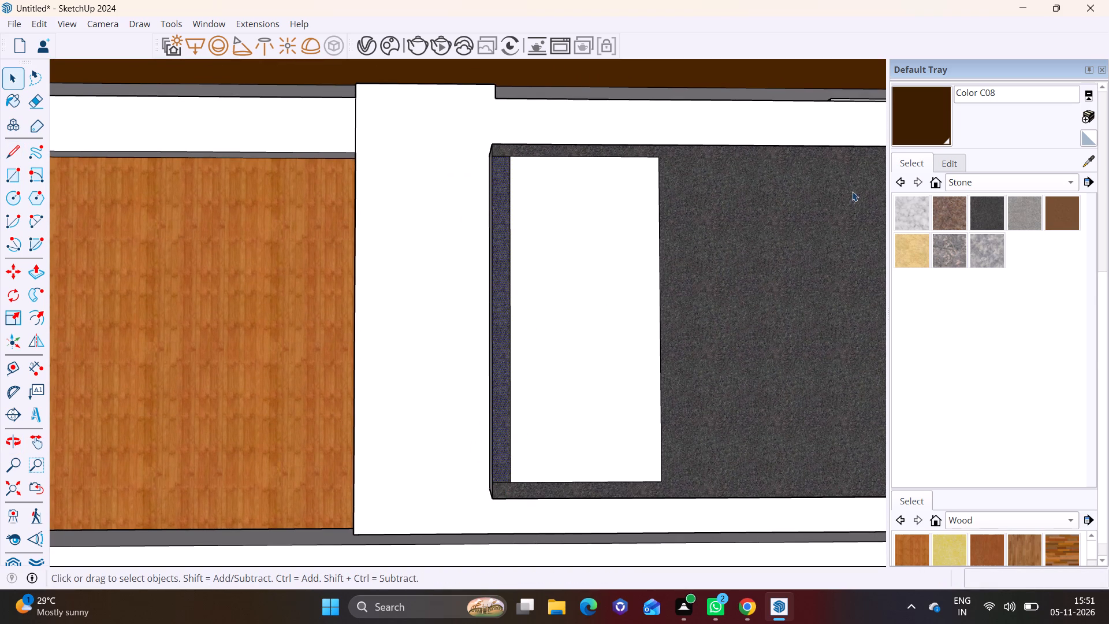
click(1086, 155)
click(534, 272)
click(501, 278)
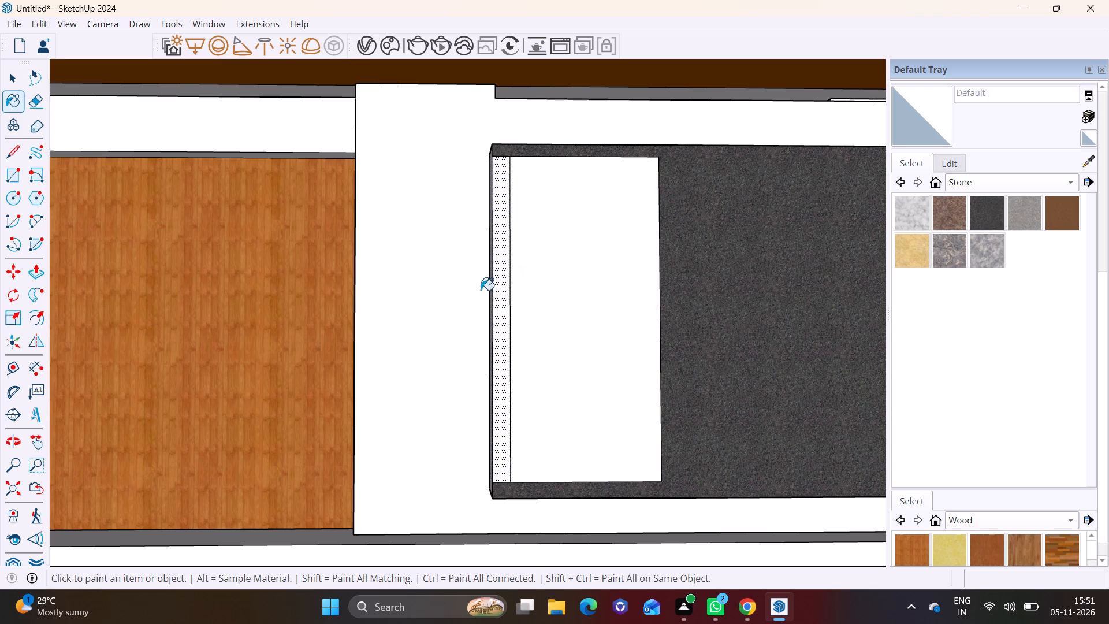
Erase the dividing edge between the newly painted strip and the white panel.
key(space)
click(207, 547)
scroll(230, 517, down, 4)
scroll(369, 364, up, 3)
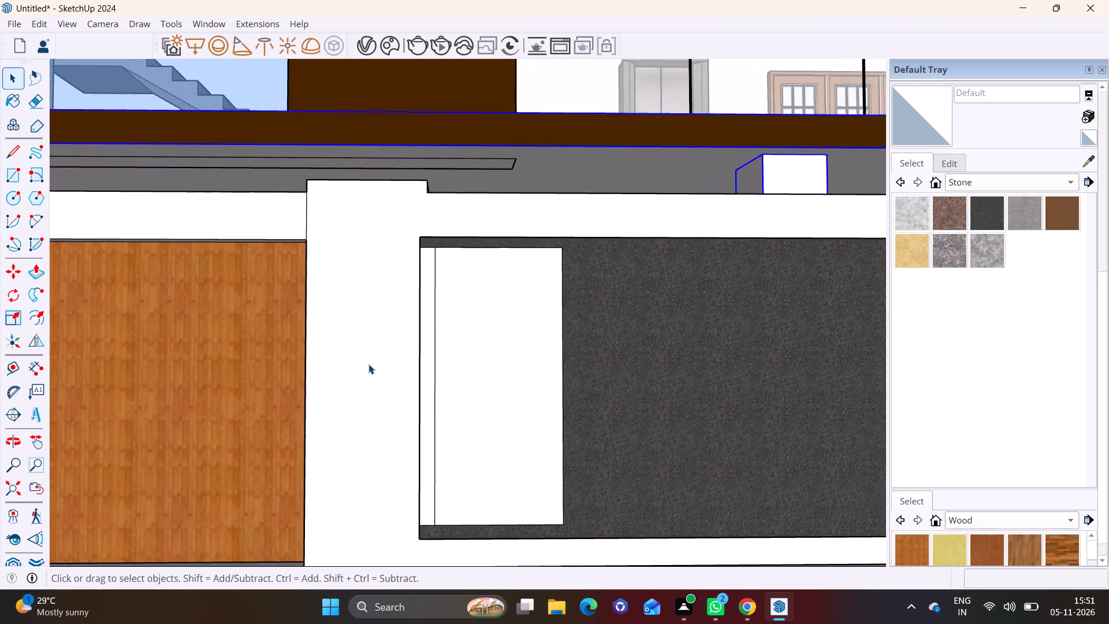
click(442, 325)
right_click(442, 325)
click(455, 356)
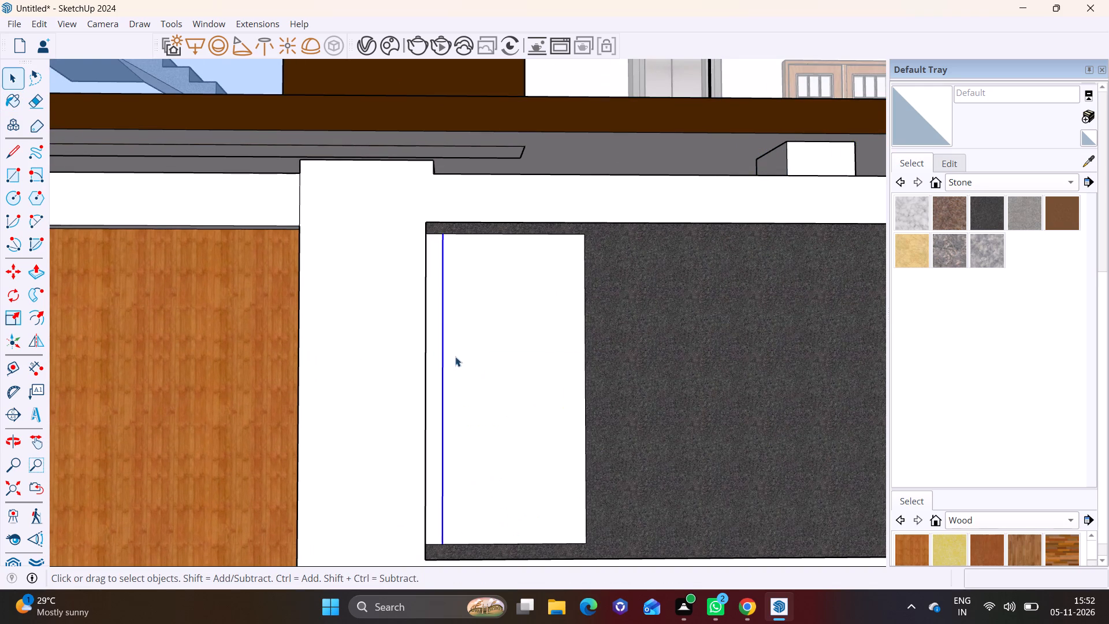
Inspect the front compound wall, gate and base slab from the street side.
scroll(466, 356, down, 17)
shift+middle_drag(607, 369, 571, 371)
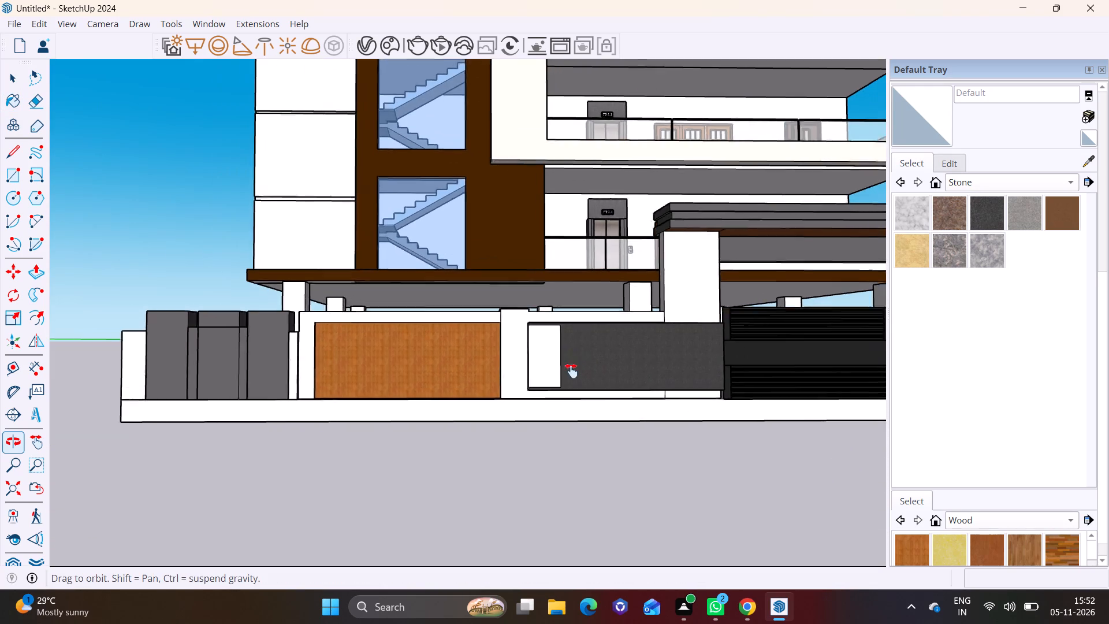
shift+middle_drag(571, 371, 520, 497)
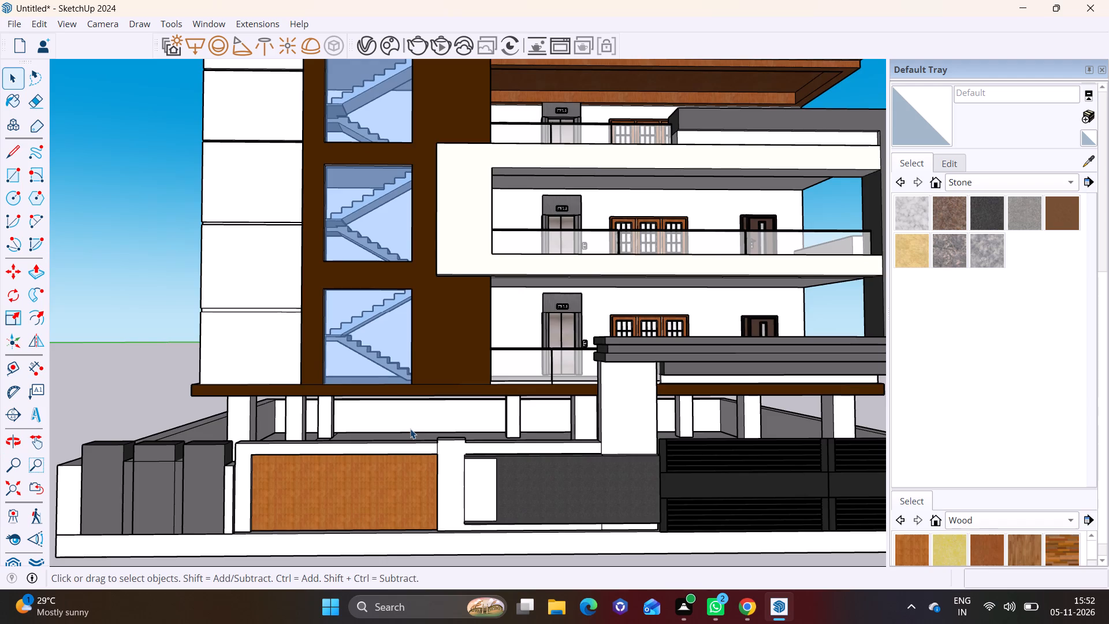
shift+middle_drag(411, 428, 364, 281)
middle_drag(548, 357, 379, 480)
middle_drag(544, 372, 553, 301)
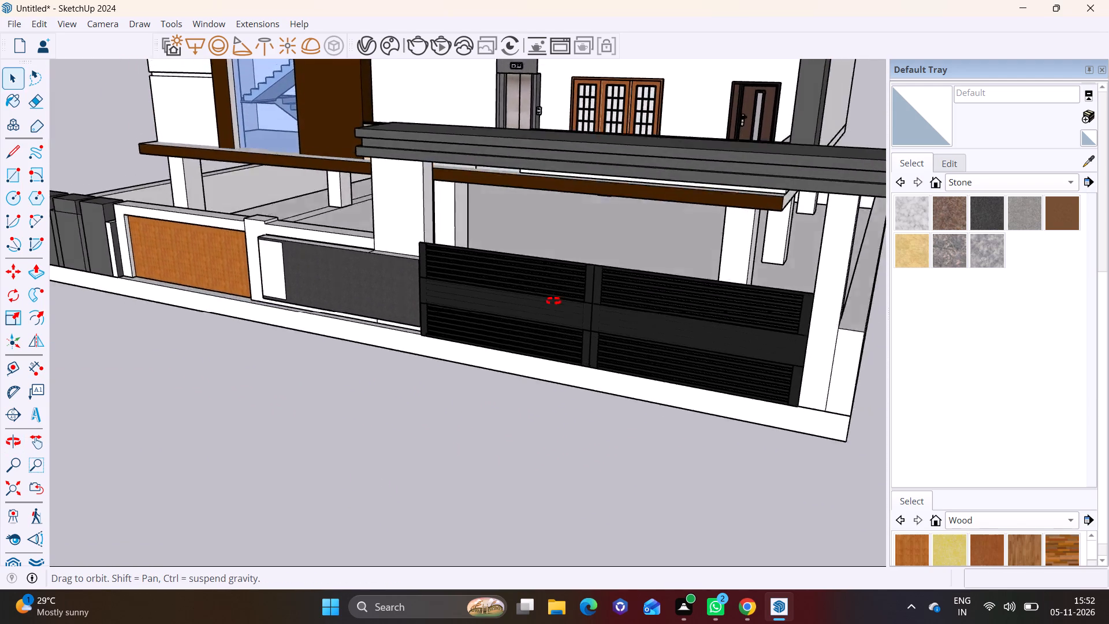
middle_drag(553, 301, 559, 217)
Open the compound base slab for editing and pull its underside down about 3' 7 1/8".
scroll(567, 254, up, 2)
shift+middle_drag(563, 261, 650, 227)
scroll(567, 270, up, 2)
middle_drag(589, 297, 617, 206)
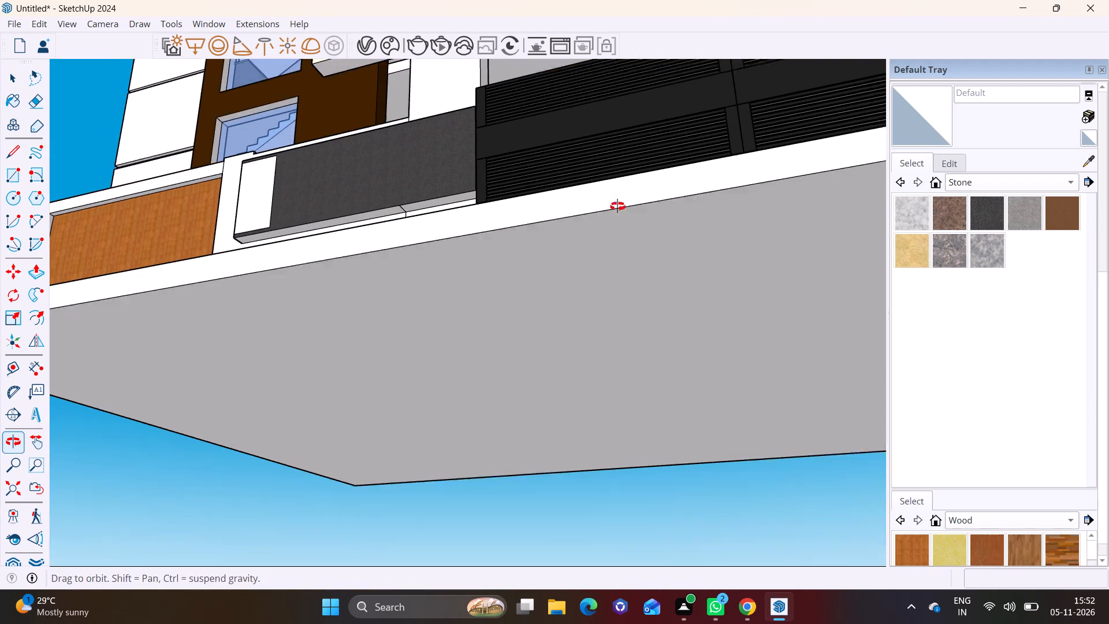
middle_drag(617, 206, 618, 206)
click(637, 244)
click(545, 287)
drag(545, 287, 539, 288)
click(451, 311)
click(389, 314)
drag(396, 307, 402, 307)
triple_click(402, 307)
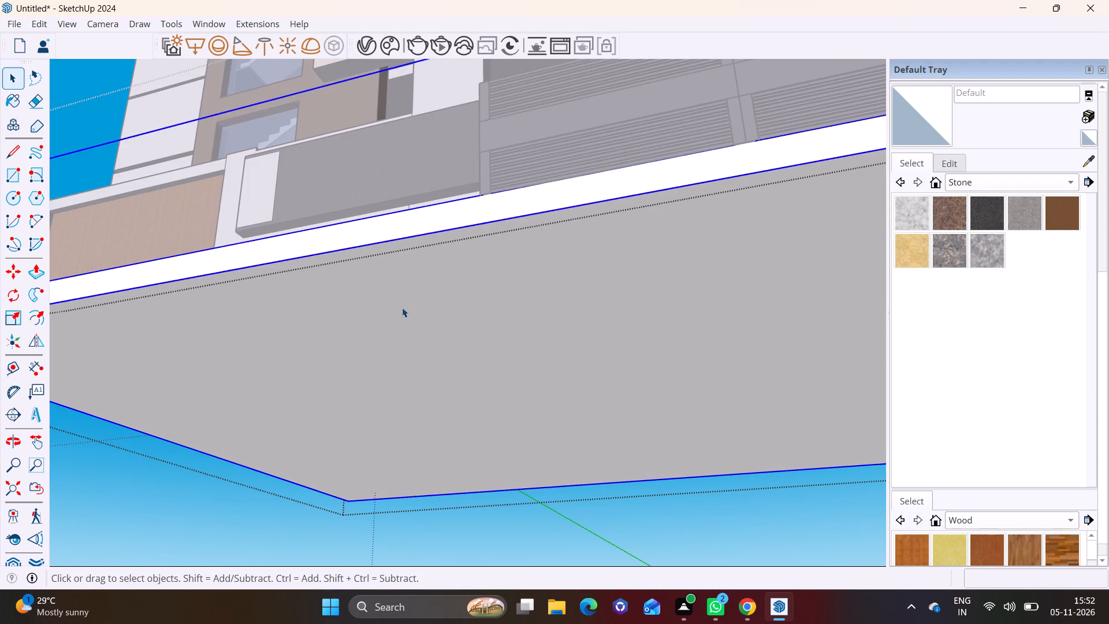
click(369, 317)
click(42, 273)
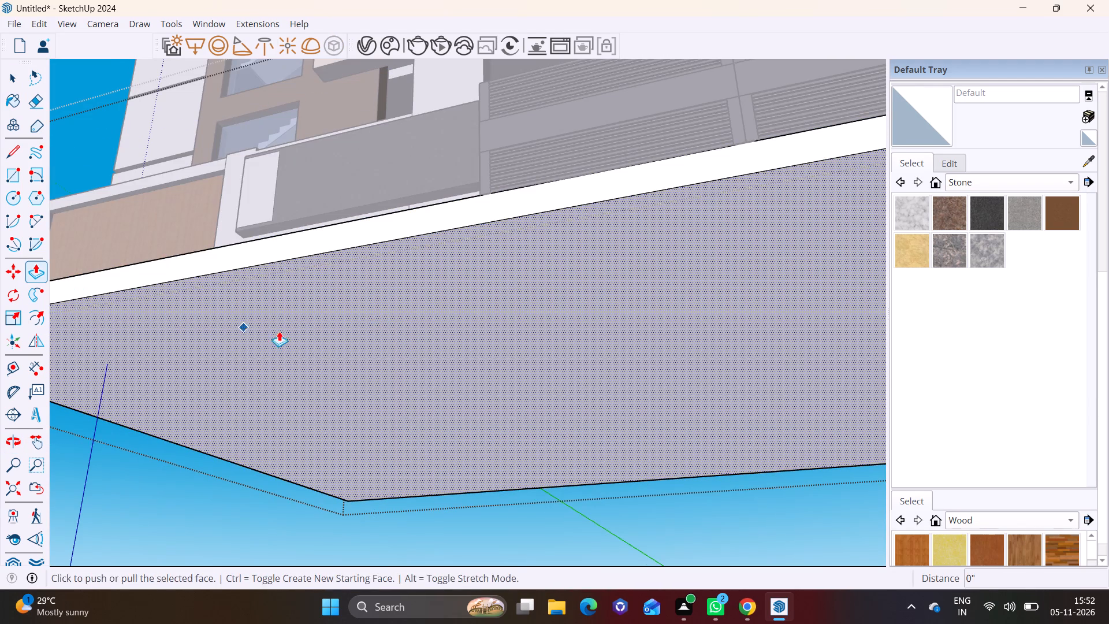
click(295, 326)
click(300, 377)
scroll(333, 321, down, 3)
middle_drag(418, 291, 485, 419)
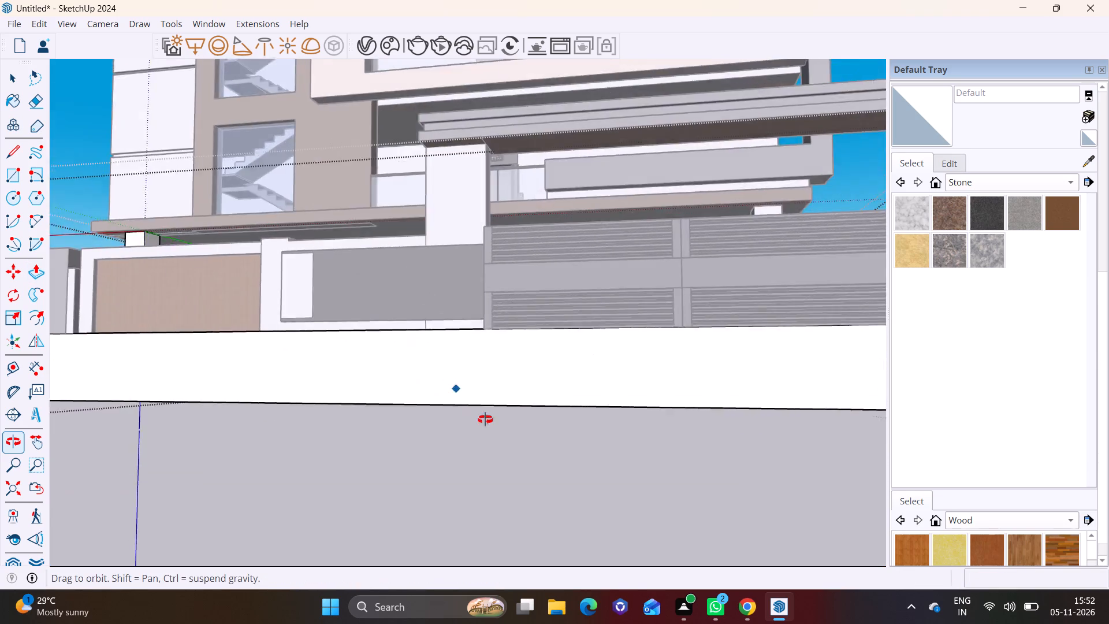
middle_drag(485, 419, 518, 445)
scroll(458, 362, down, 2)
shift+middle_drag(458, 359, 264, 425)
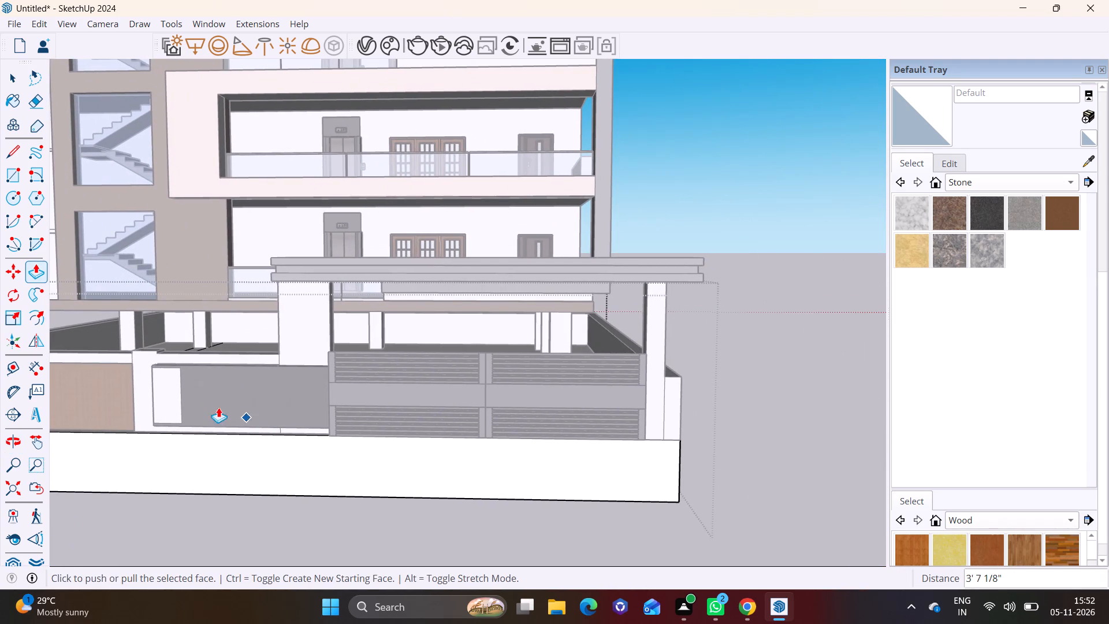
key(space)
click(807, 481)
Draw a triangular ramp profile projecting forward from the base slab's front corner beside the gate, sloping up to the slab's top.
middle_drag(790, 437, 557, 457)
click(745, 511)
scroll(459, 474, up, 4)
middle_drag(455, 474, 442, 337)
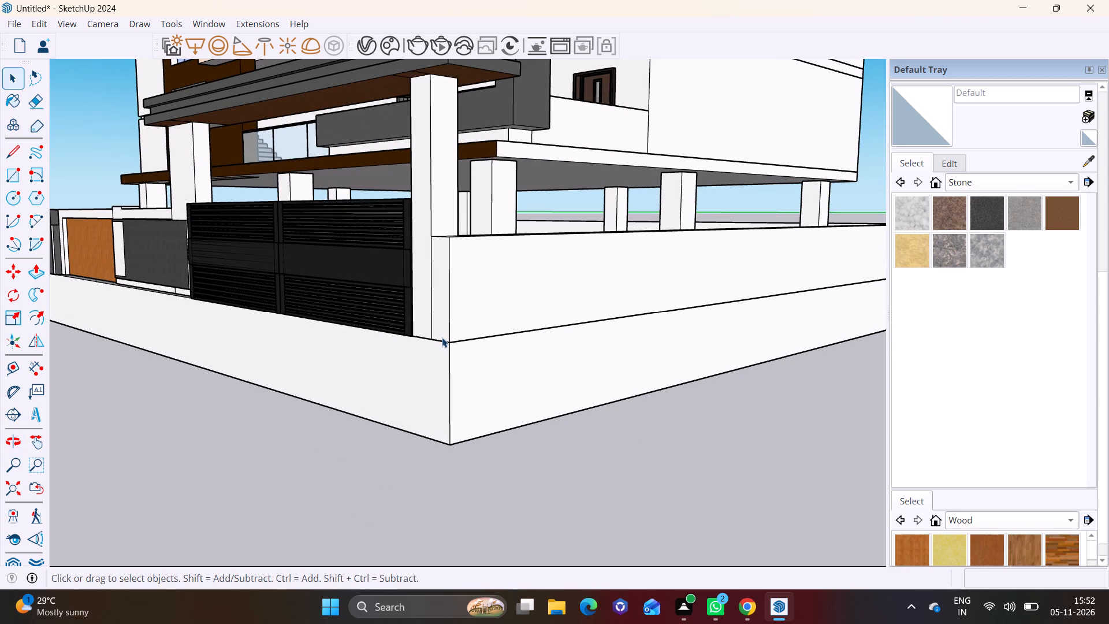
click(13, 157)
shift+middle_drag(296, 357, 229, 388)
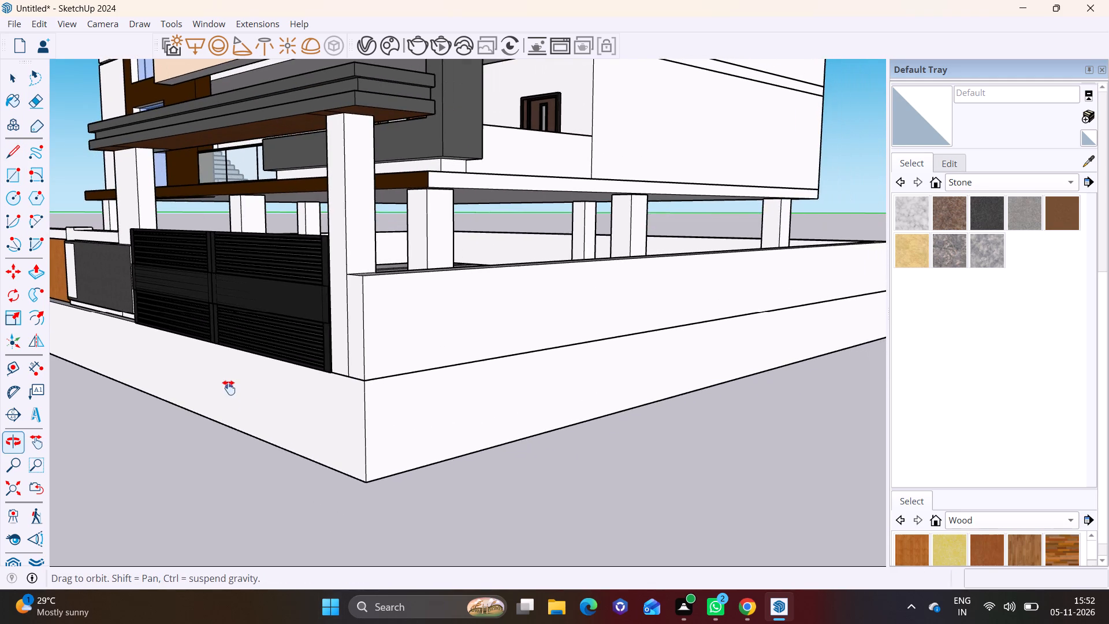
shift+middle_drag(229, 388, 231, 404)
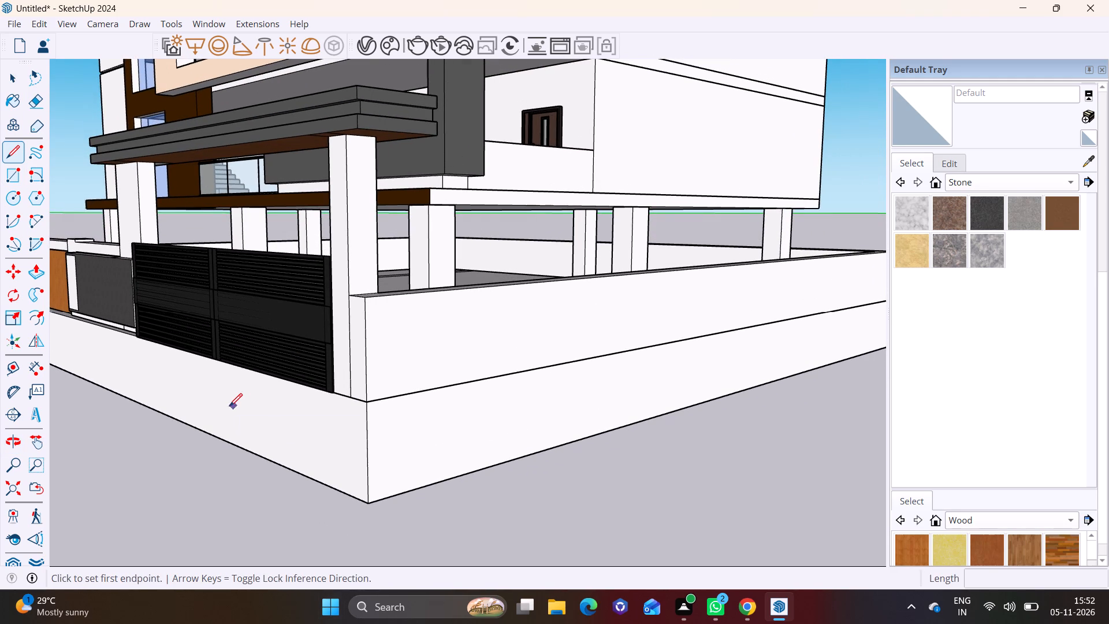
click(371, 500)
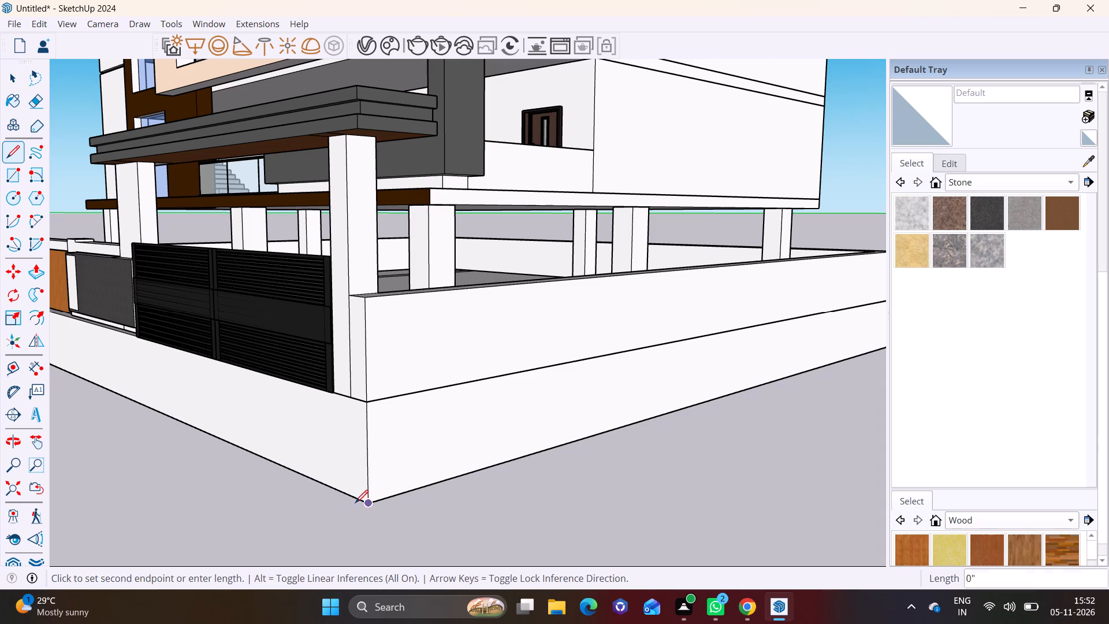
click(248, 538)
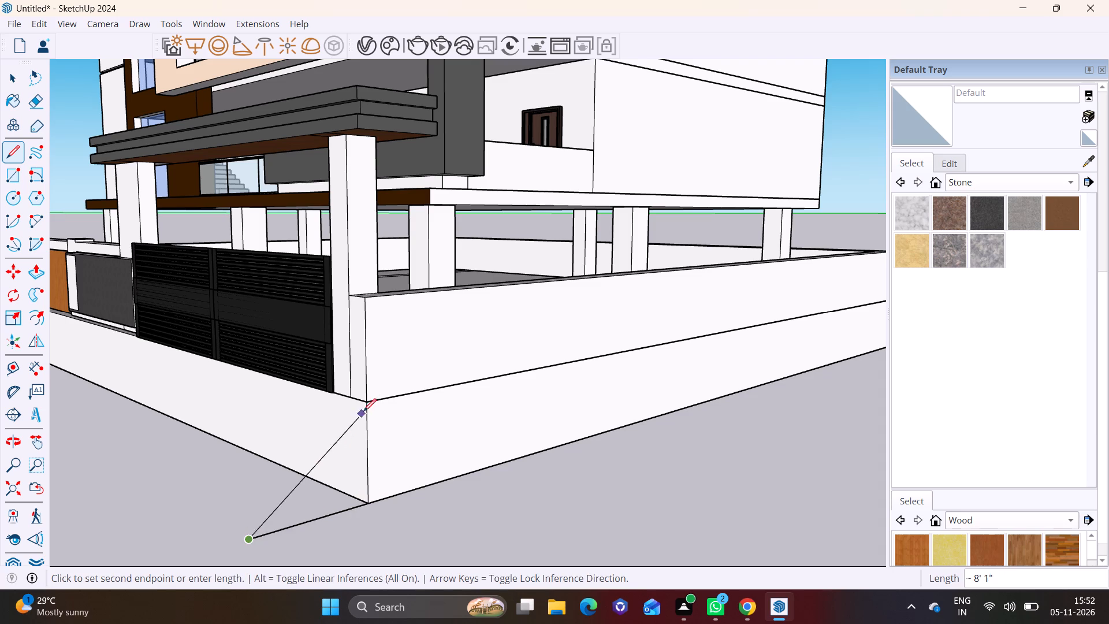
click(367, 402)
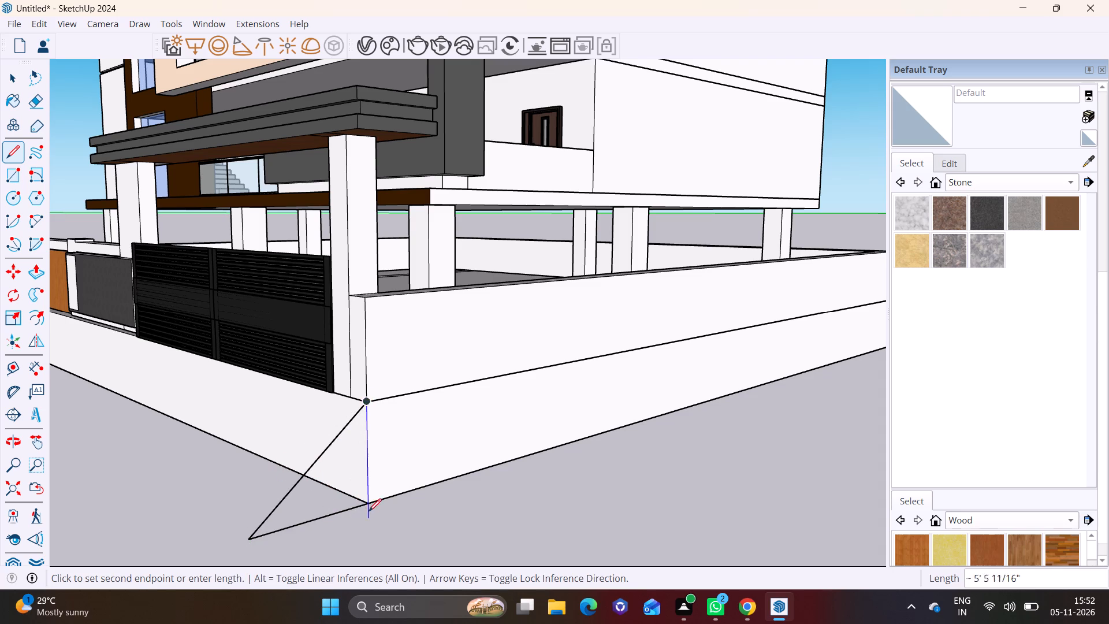
click(370, 502)
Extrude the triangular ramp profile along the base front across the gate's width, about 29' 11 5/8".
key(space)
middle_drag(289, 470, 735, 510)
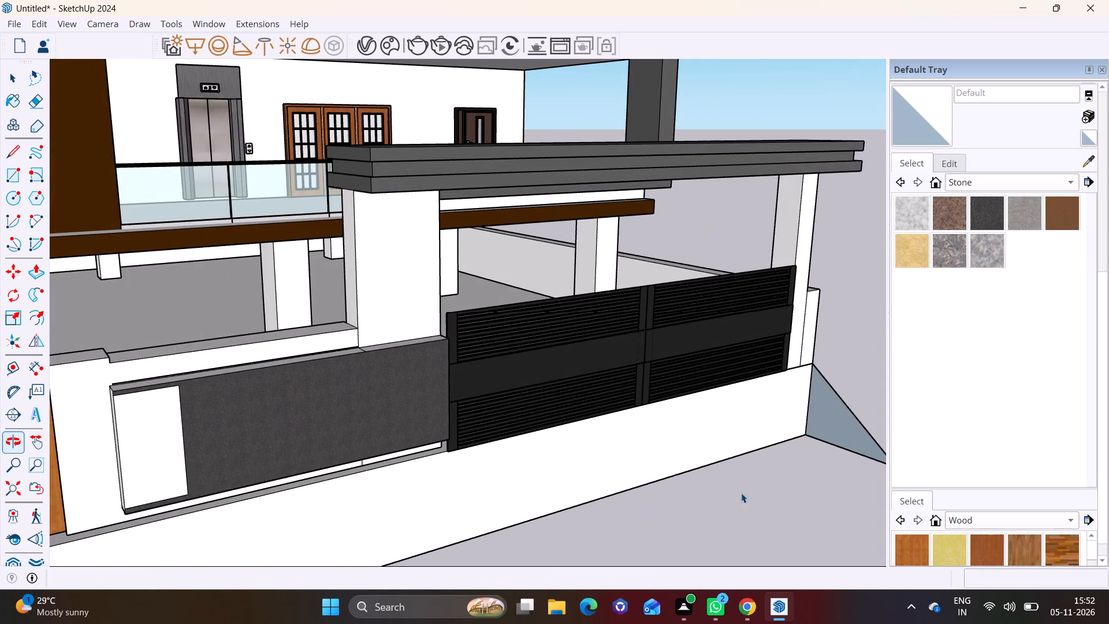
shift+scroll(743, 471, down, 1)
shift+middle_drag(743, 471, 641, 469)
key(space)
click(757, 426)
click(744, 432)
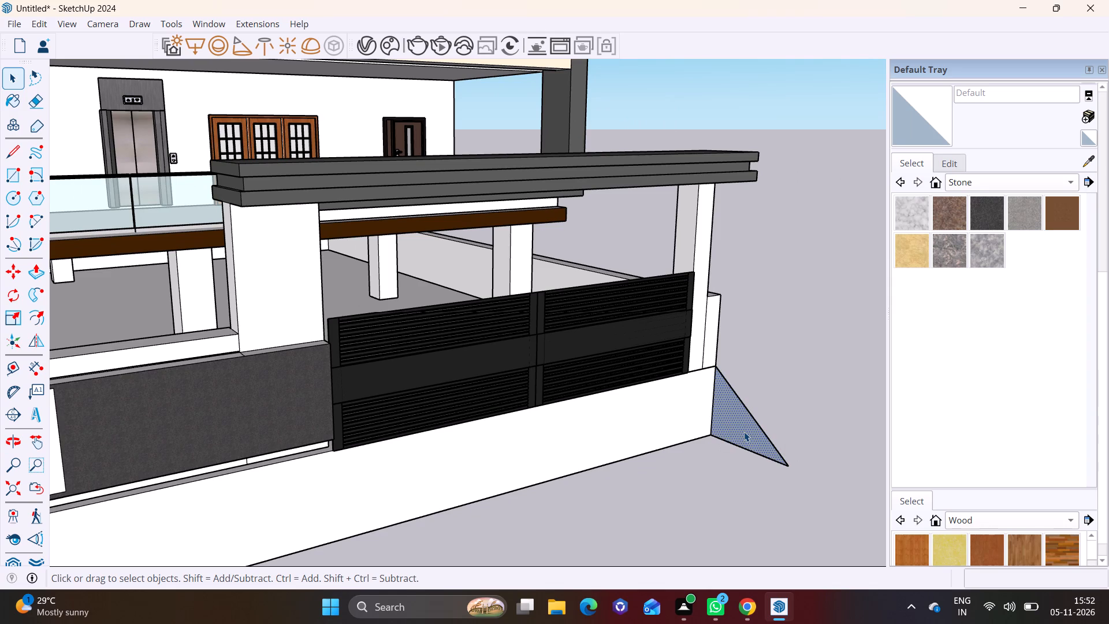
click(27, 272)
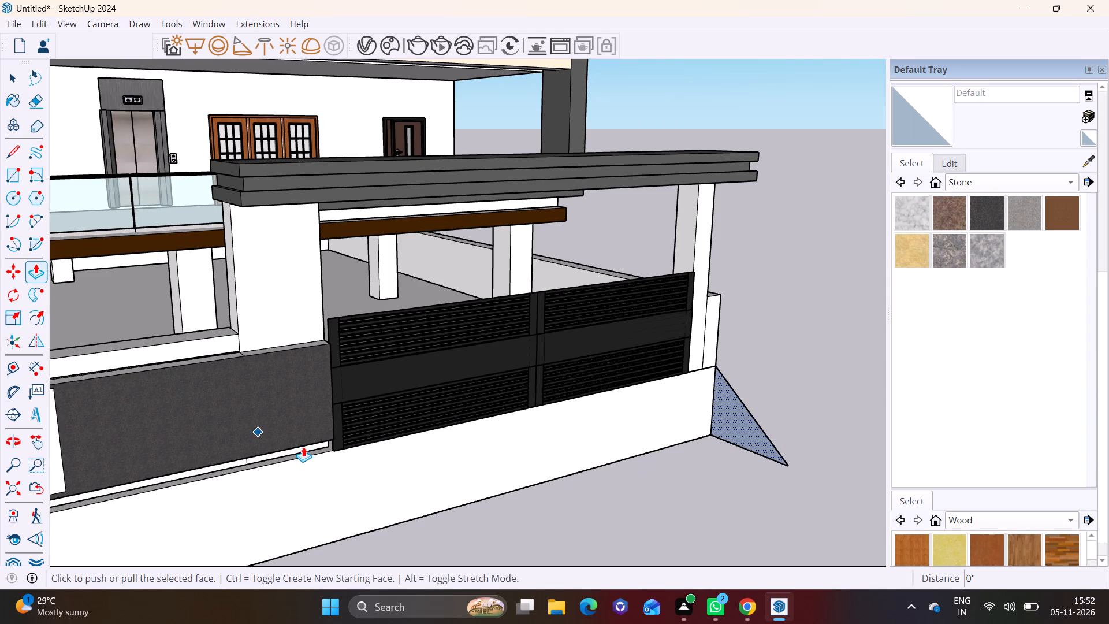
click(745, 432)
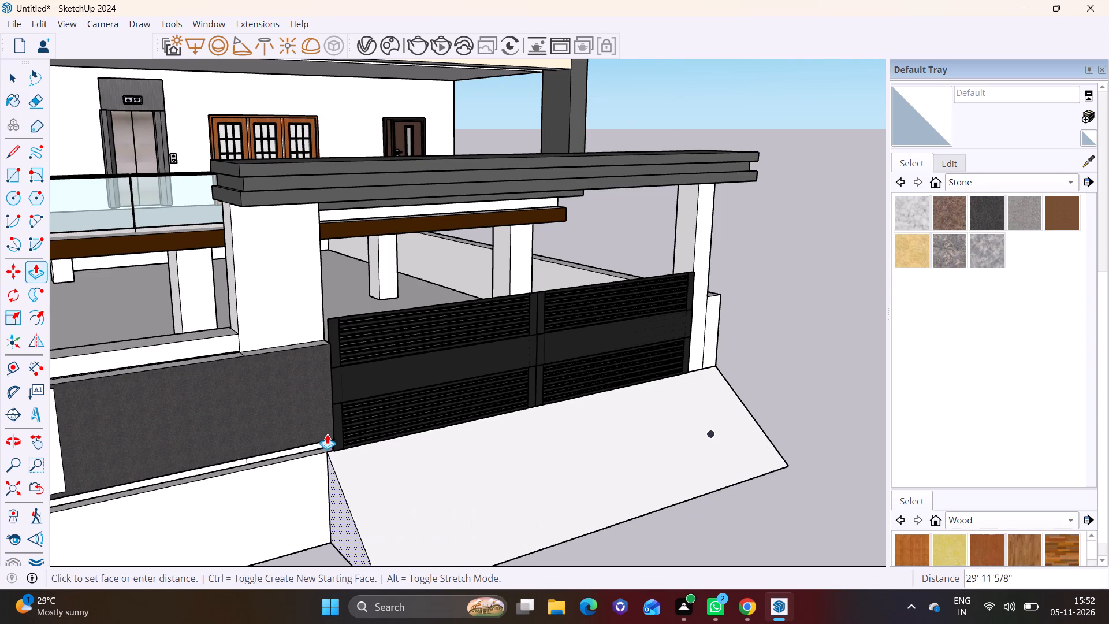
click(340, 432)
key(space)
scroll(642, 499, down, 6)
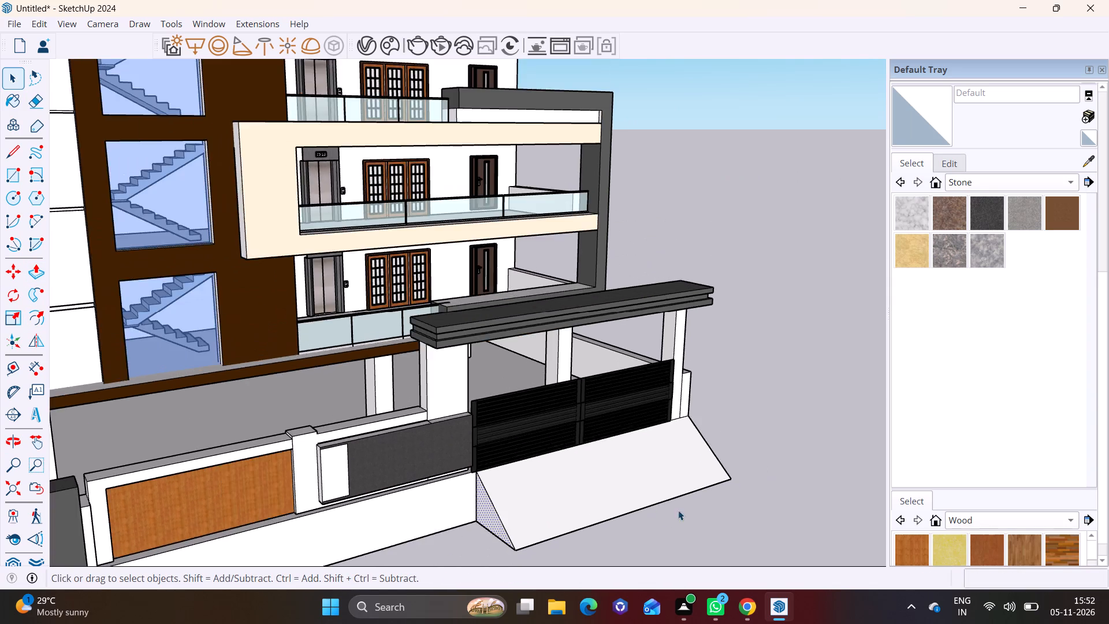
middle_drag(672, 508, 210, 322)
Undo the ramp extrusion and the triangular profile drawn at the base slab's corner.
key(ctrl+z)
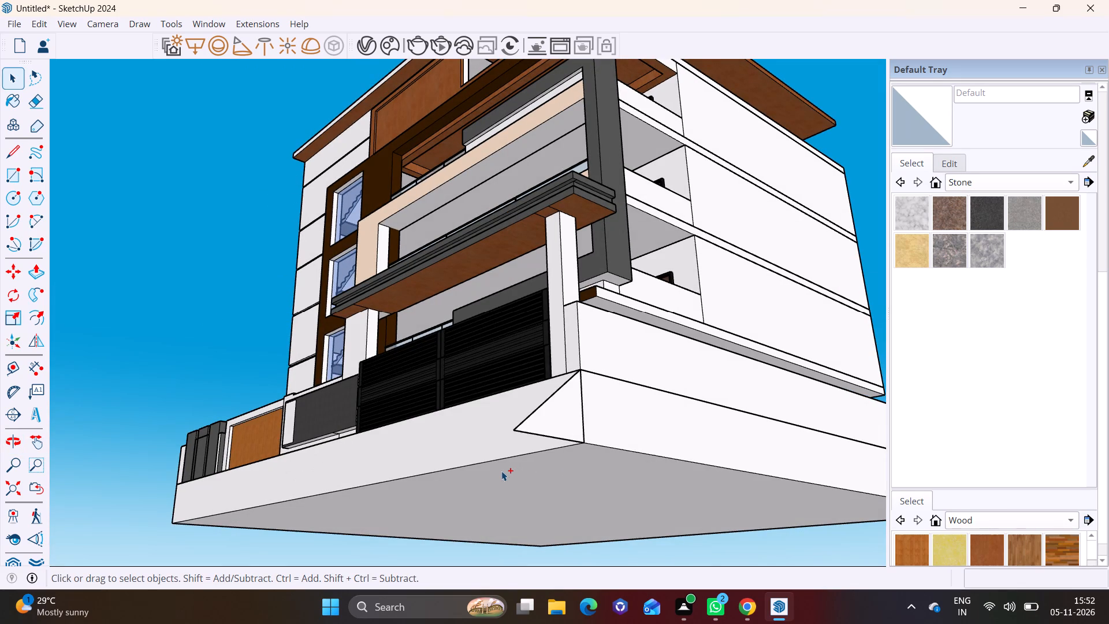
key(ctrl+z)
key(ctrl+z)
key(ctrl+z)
Open the compound base slab for editing and push its underside up about 2' 4 1/2".
key(space)
click(563, 493)
double_click(563, 493)
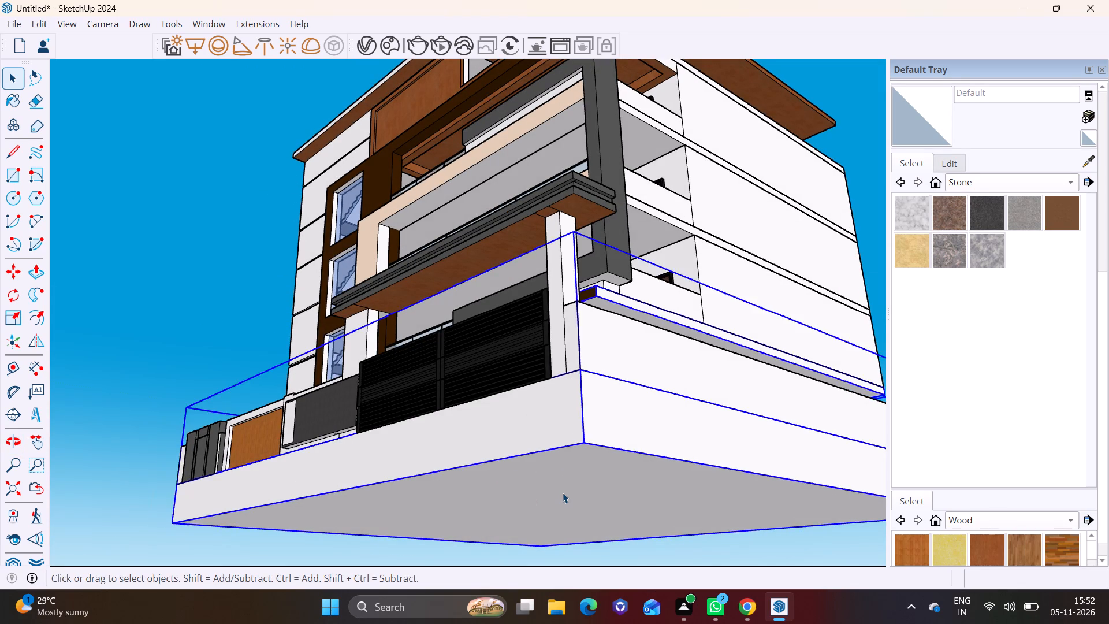
click(554, 484)
click(527, 467)
triple_click(561, 498)
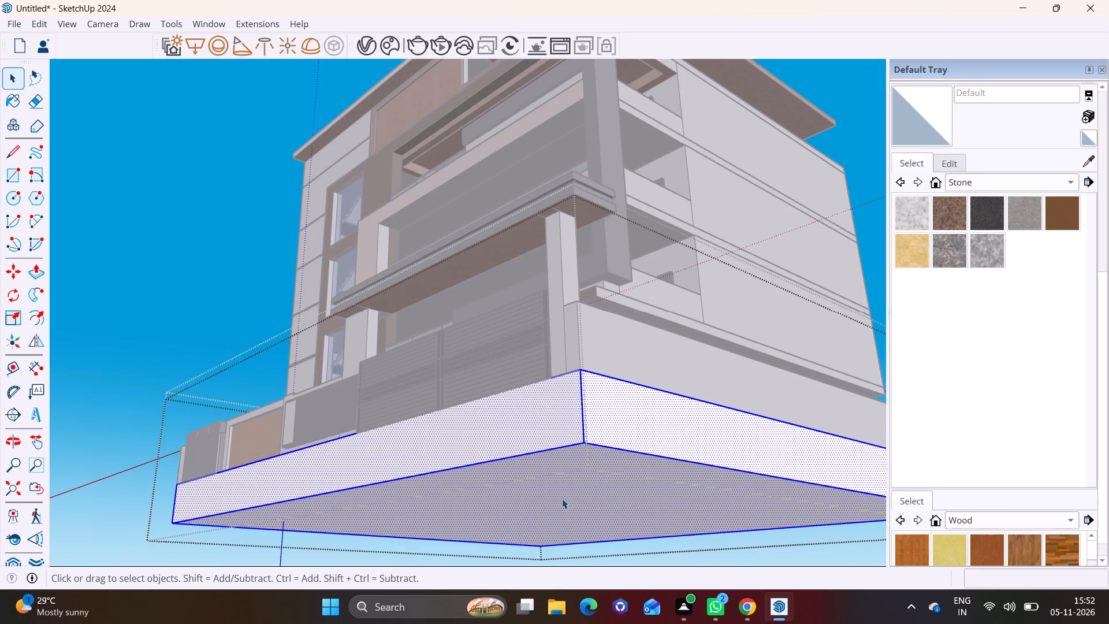
click(563, 487)
click(36, 276)
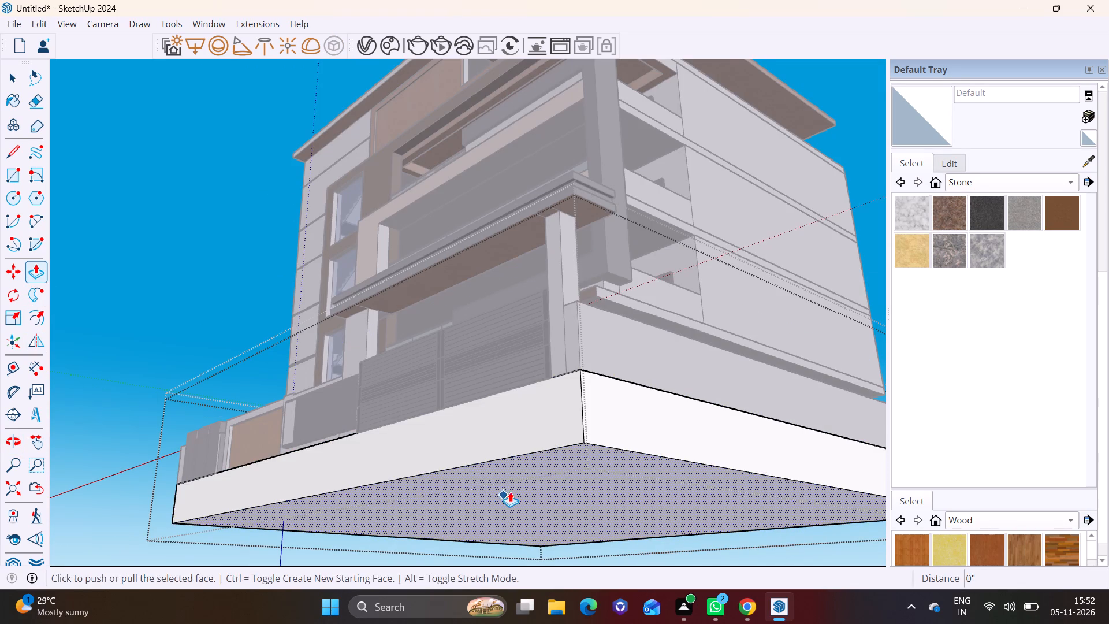
click(510, 492)
click(516, 467)
middle_drag(510, 414, 474, 553)
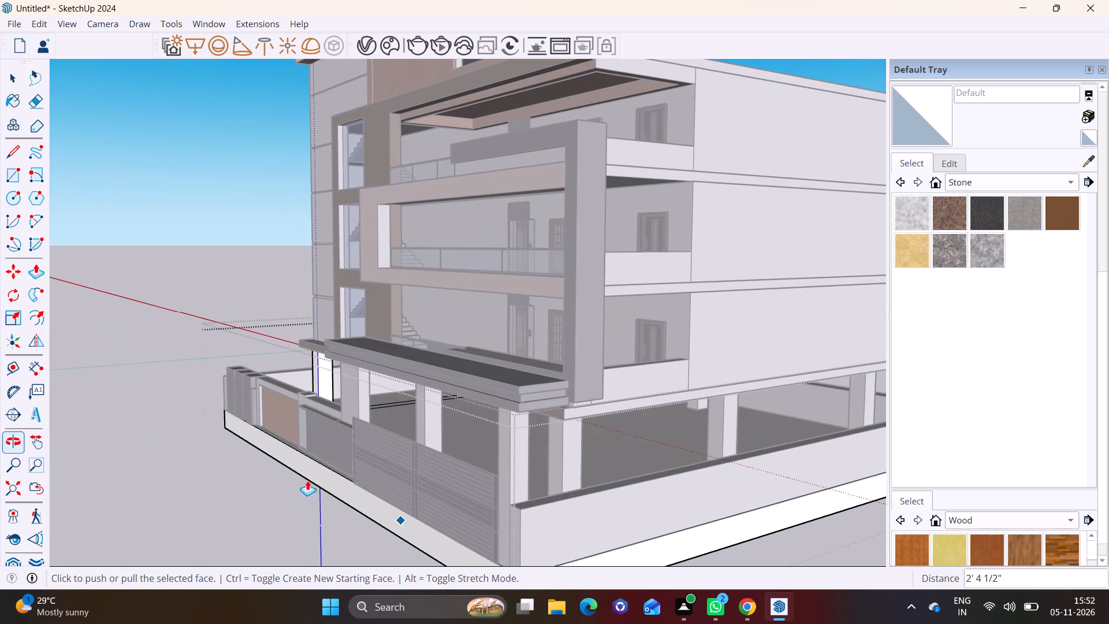
click(137, 434)
key(space)
click(137, 434)
click(214, 288)
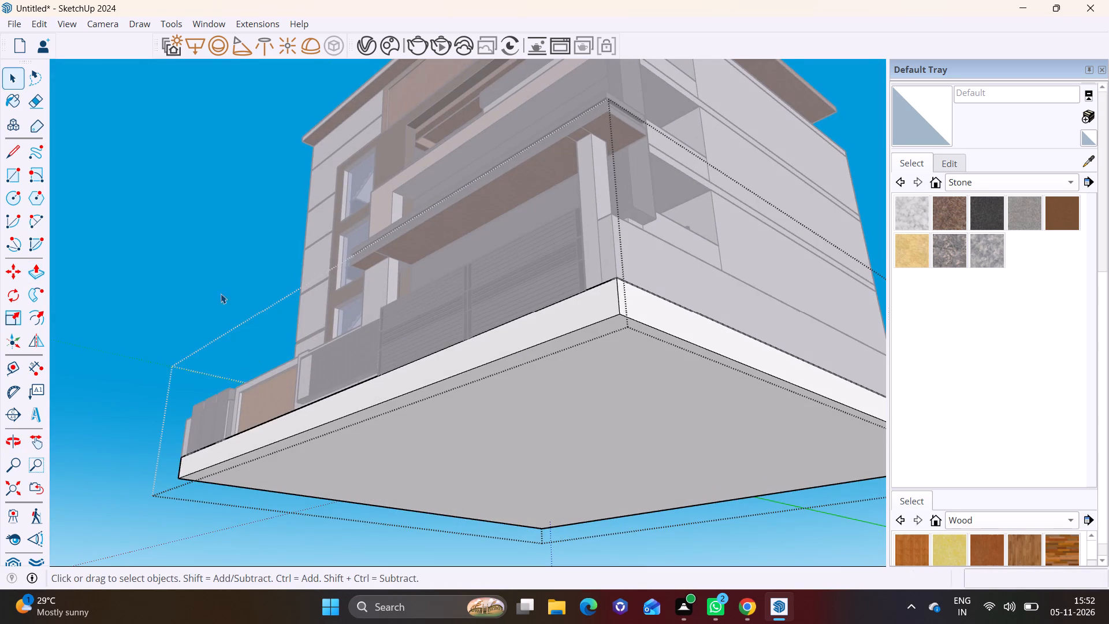
Draw a triangular ramp profile at the base slab's front corner beside the gate, with a sloping edge about 4' 4 1/4" long.
middle_drag(363, 308, 341, 503)
shift+middle_drag(453, 473, 477, 372)
scroll(703, 559, up, 6)
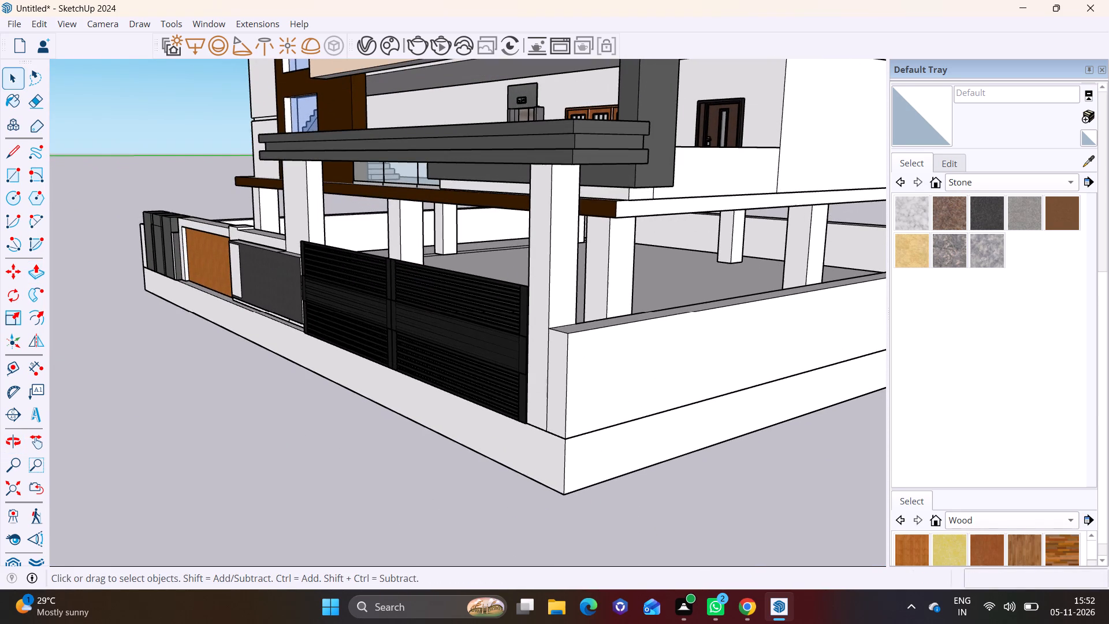
click(7, 154)
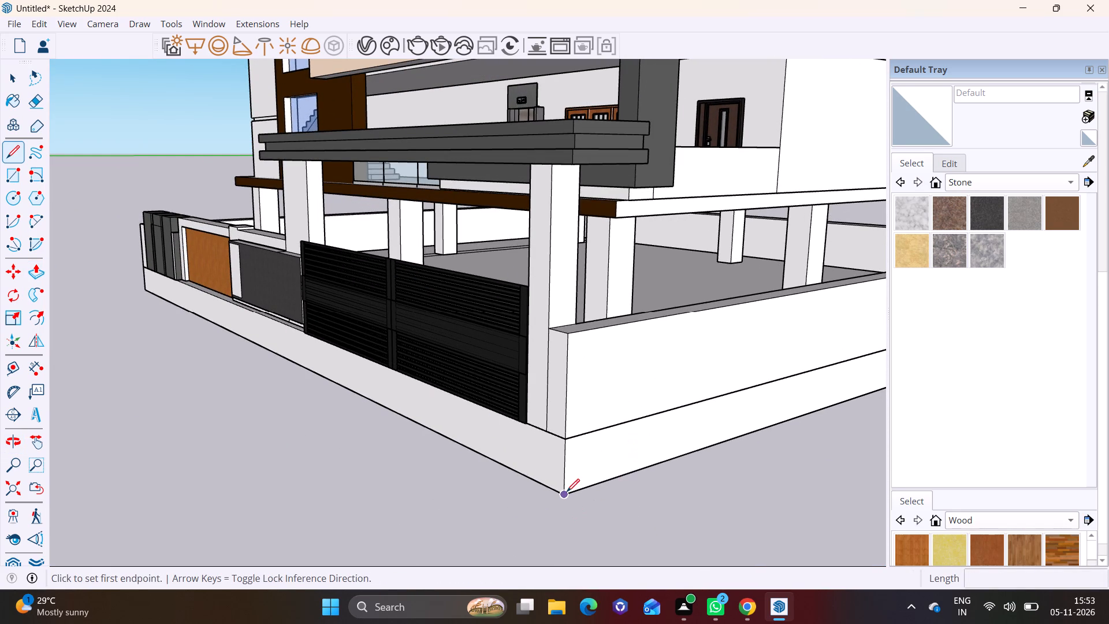
click(567, 492)
click(515, 515)
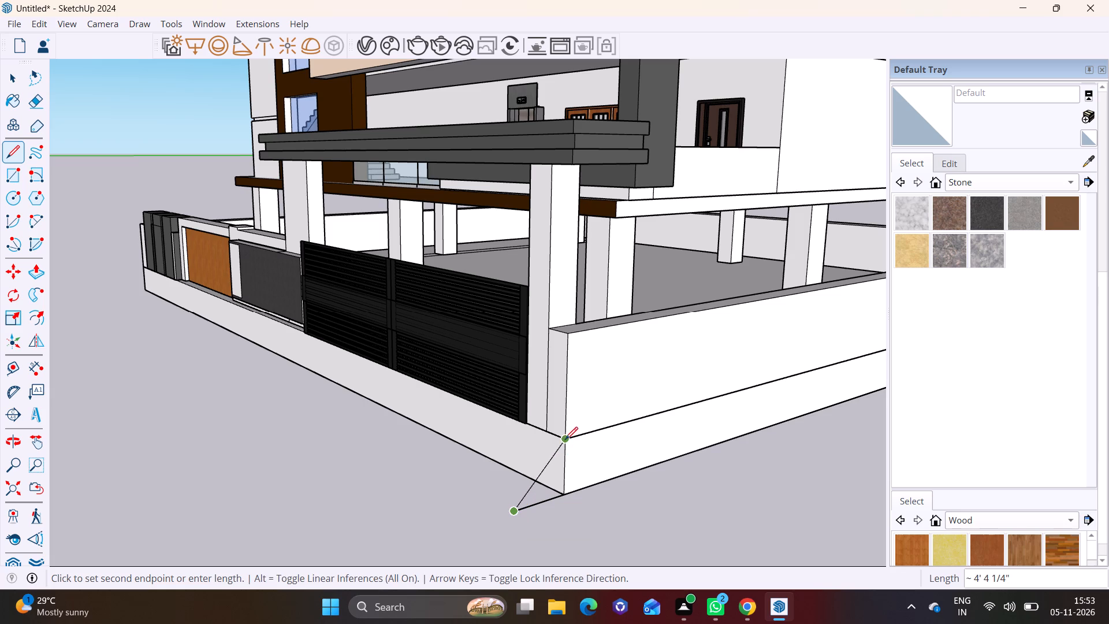
click(565, 439)
click(565, 494)
Extrude the triangular profile along the base slab's front across the full width of the gate to form the ramp.
scroll(552, 496, down, 3)
middle_drag(538, 490, 558, 495)
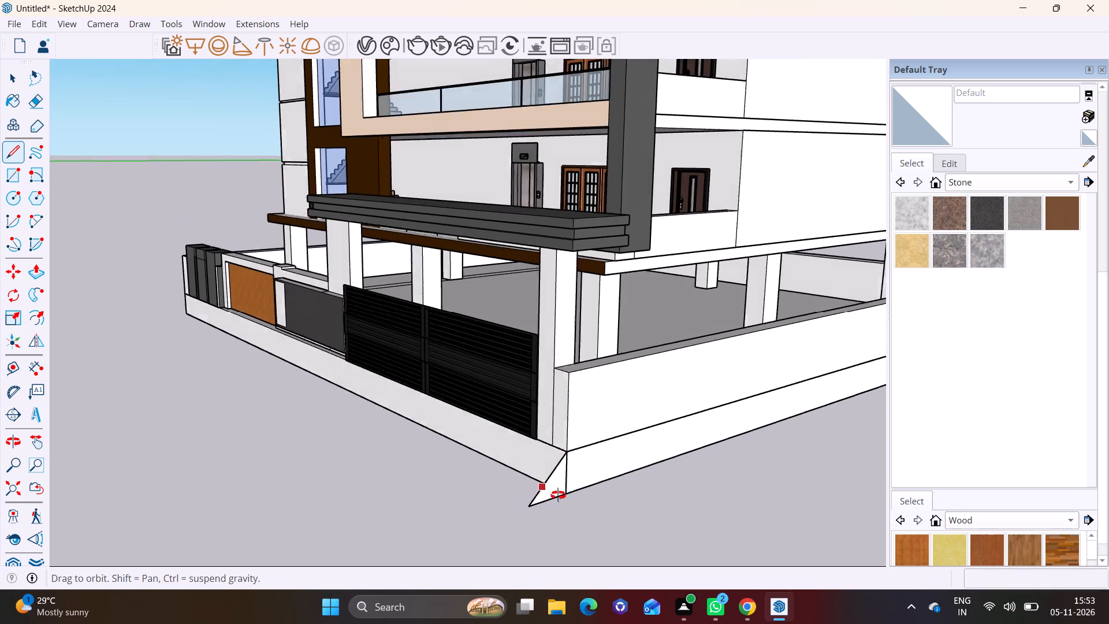
middle_drag(558, 495, 929, 509)
scroll(747, 357, up, 3)
key(space)
click(760, 407)
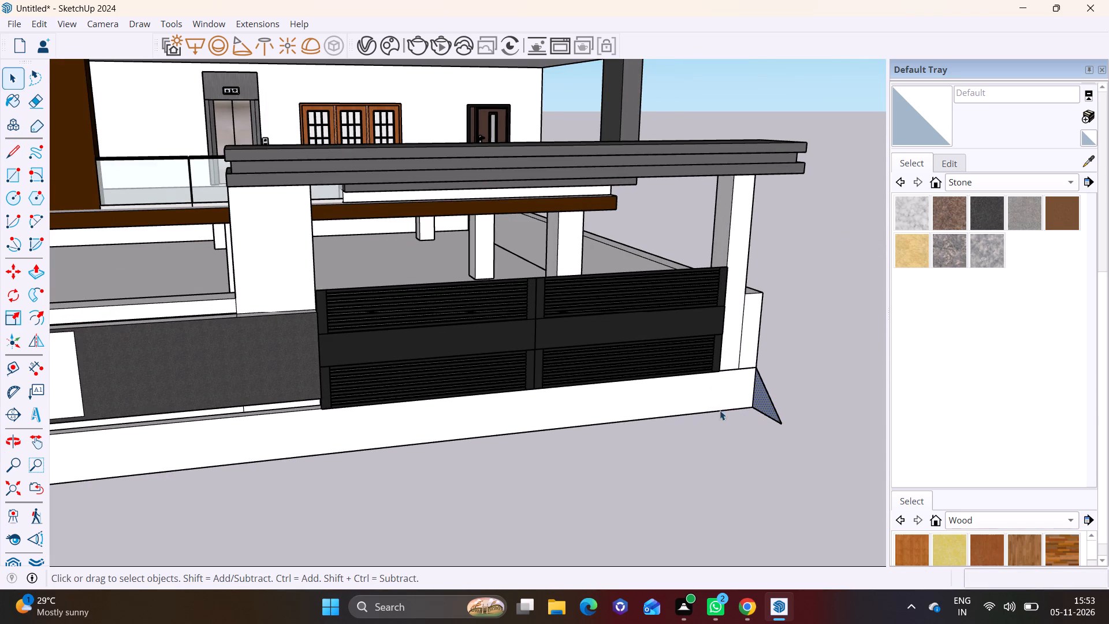
click(30, 273)
click(766, 398)
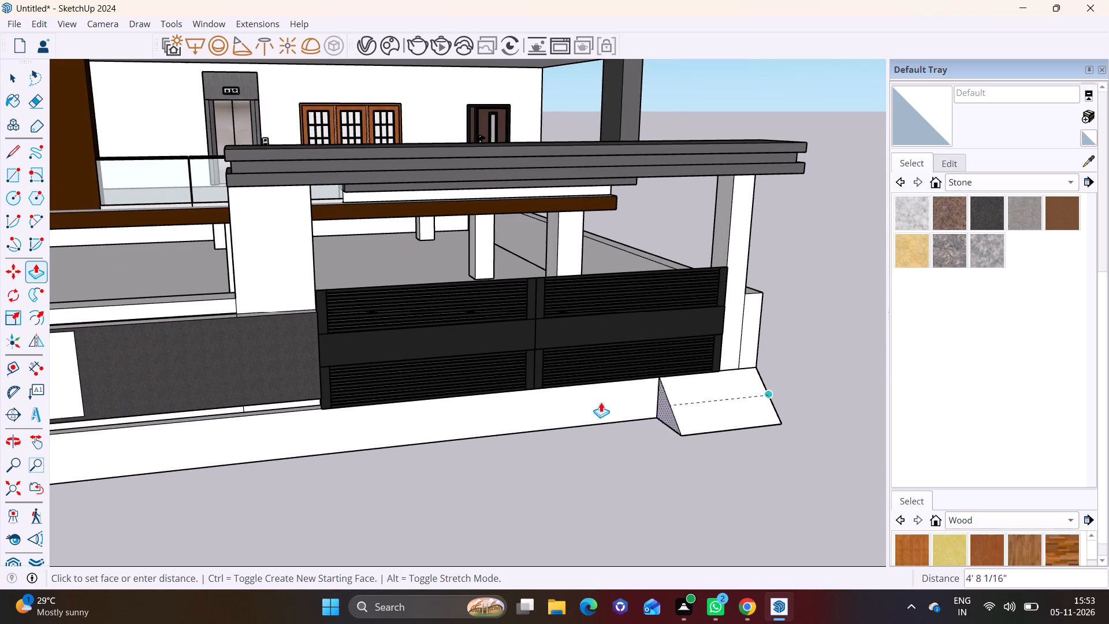
click(316, 374)
key(space)
click(458, 512)
scroll(459, 511, down, 1)
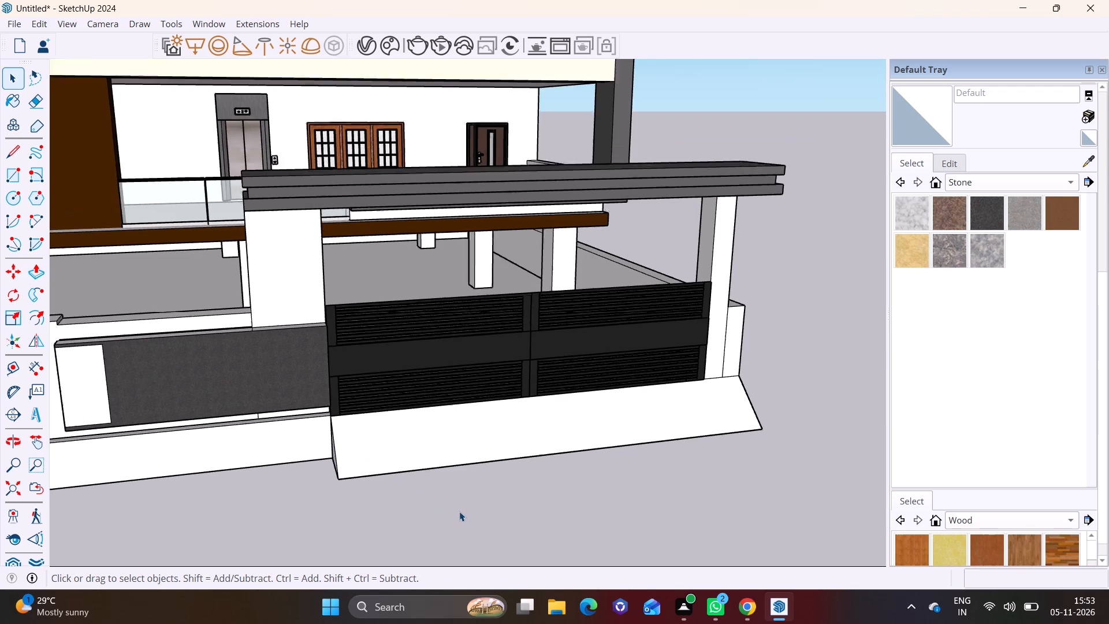
scroll(459, 511, down, 4)
Draw a ground rectangle along the base front from the ramp to the far corner, about 46' 8" by 3' 3 3/4".
shift+middle_drag(518, 474, 768, 507)
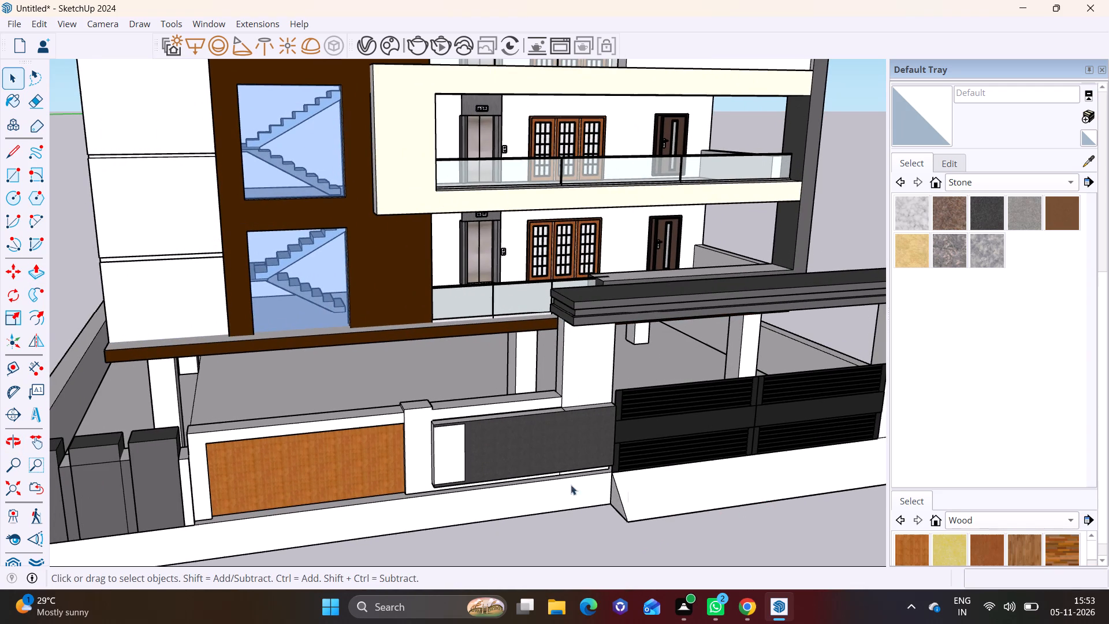
shift+middle_drag(580, 519, 666, 410)
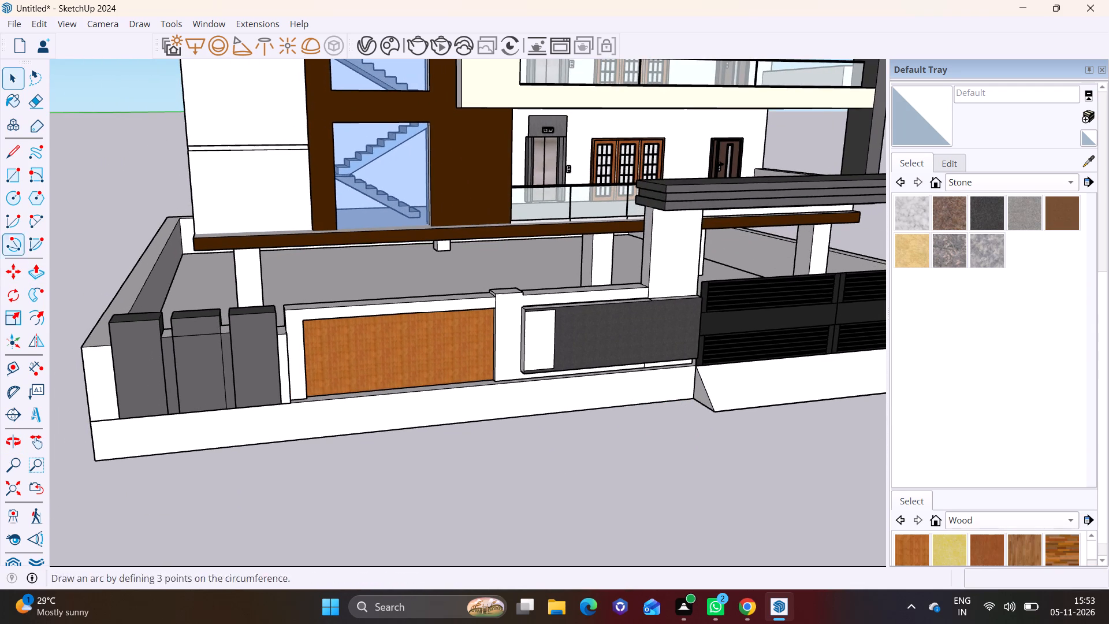
click(9, 172)
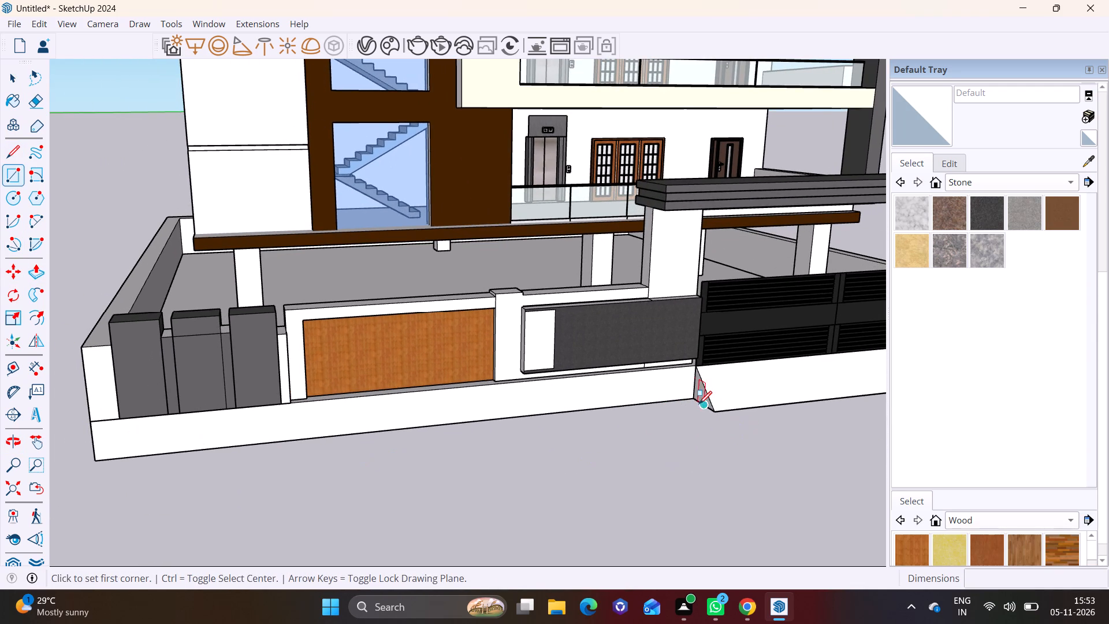
click(691, 401)
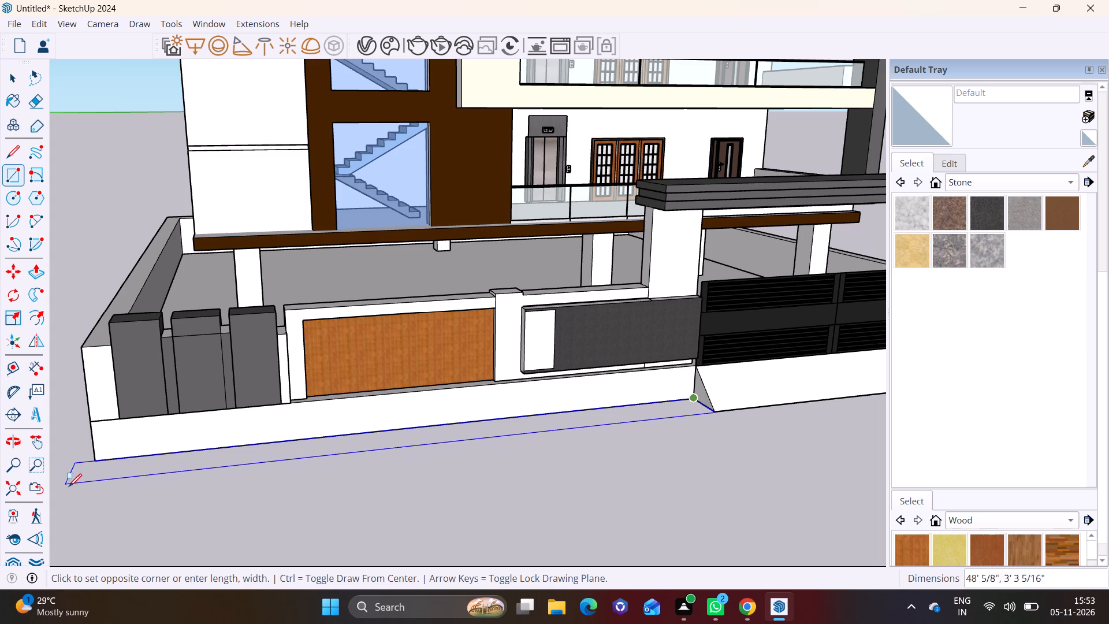
click(88, 482)
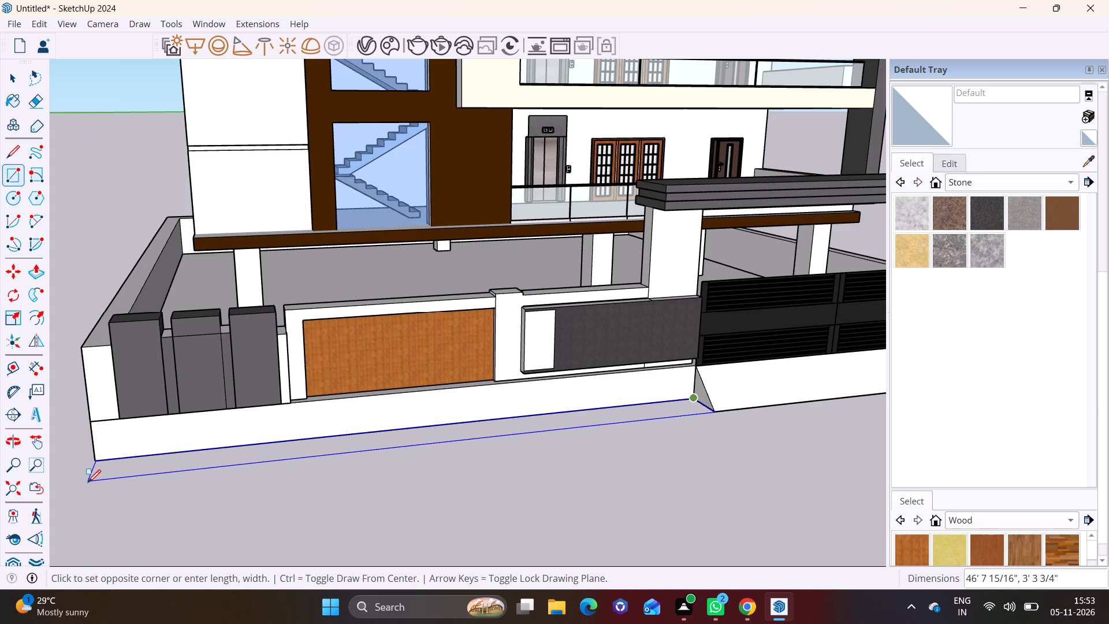
key(space)
Extrude the ground strip in front of the compound wall upward about 7 15/16".
scroll(395, 486, down, 1)
shift+middle_drag(515, 451, 506, 485)
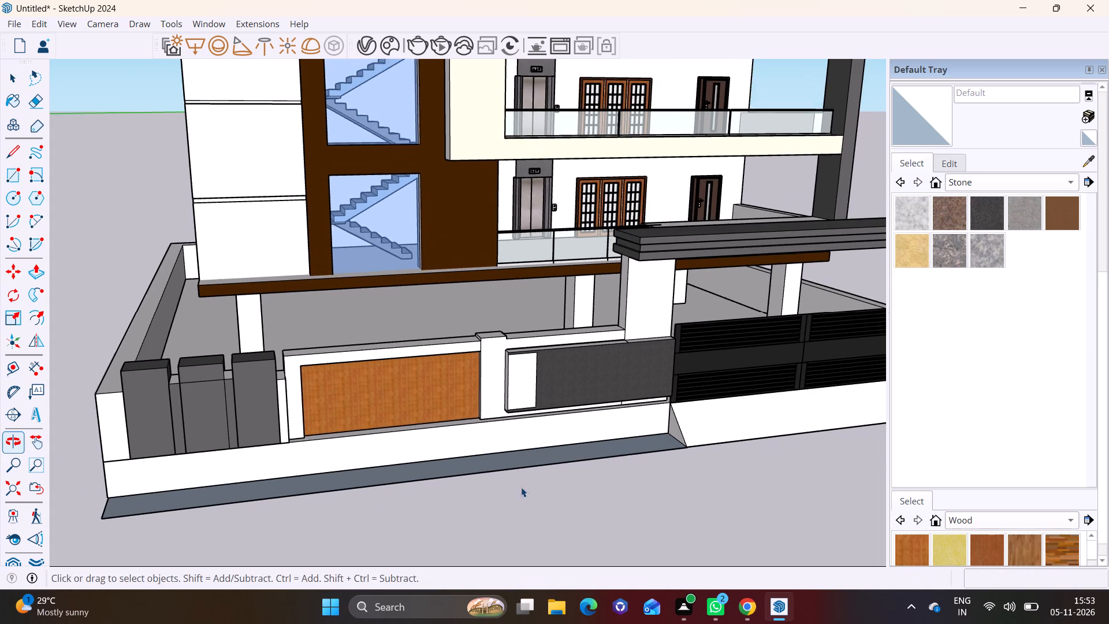
middle_drag(521, 487, 478, 566)
scroll(503, 522, up, 3)
click(503, 482)
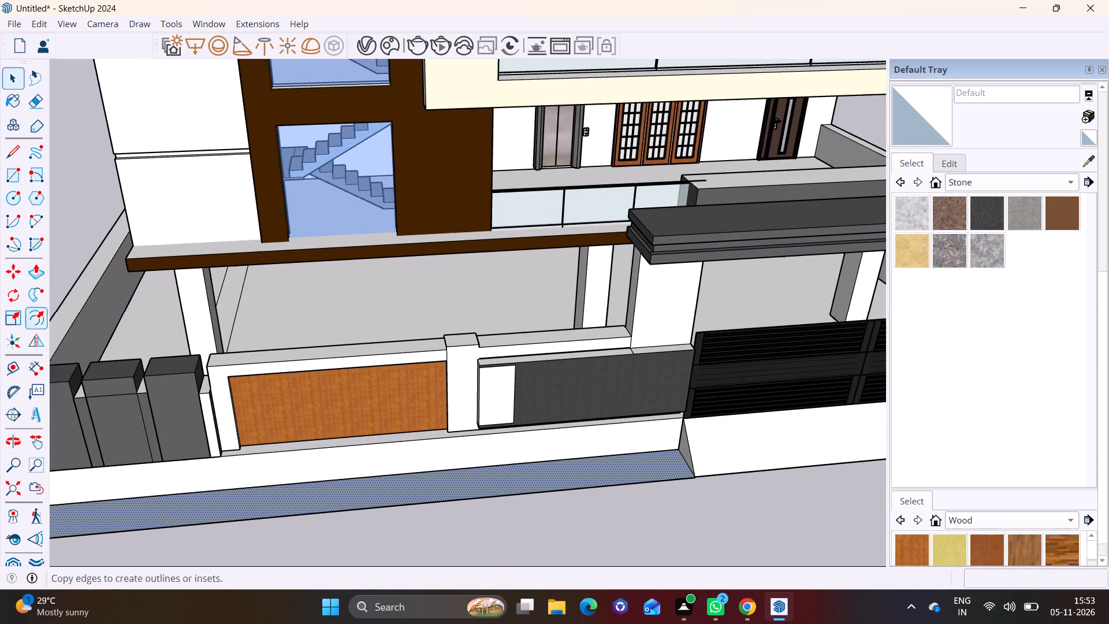
click(31, 273)
click(285, 494)
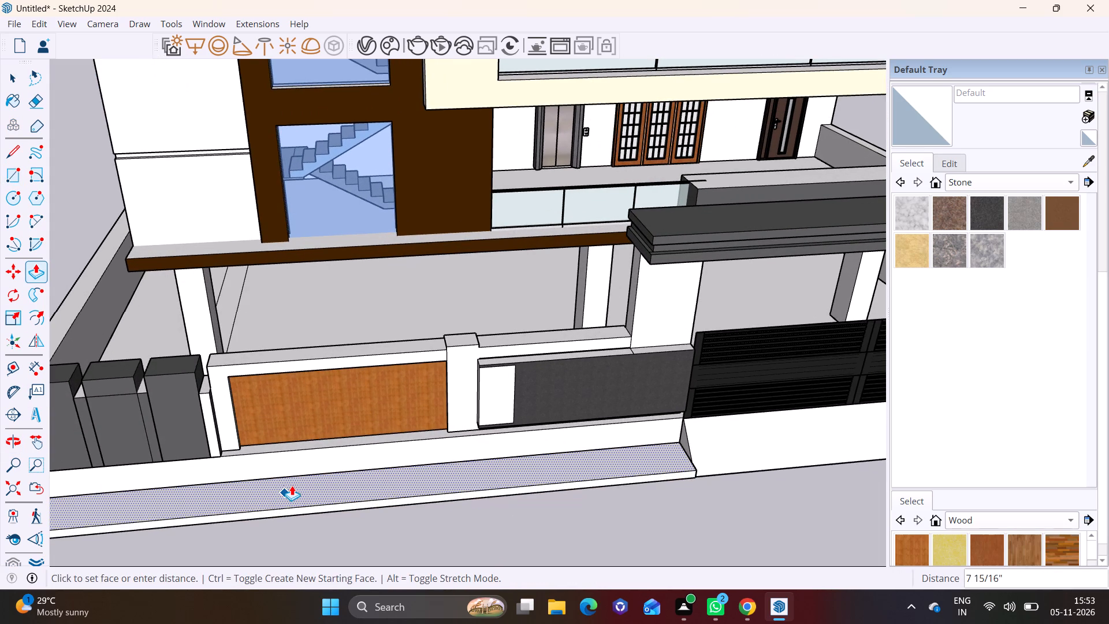
click(292, 485)
Draw a rectangle about 2' 3" high on the base's front face below the wood panel, reaching down to the raised strip.
scroll(319, 518, down, 2)
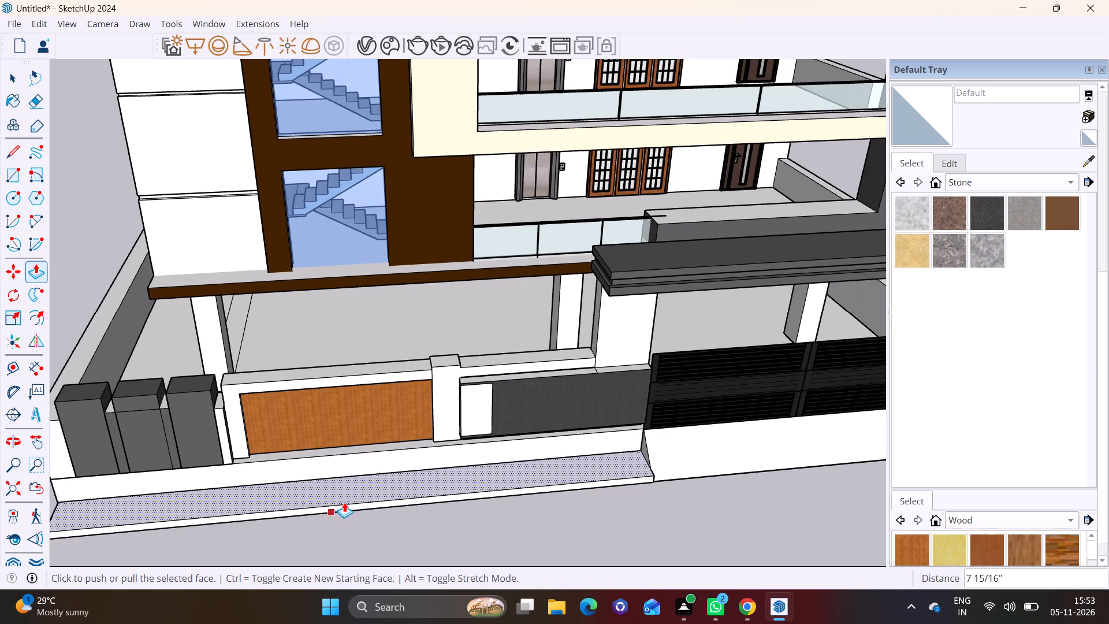
shift+middle_drag(384, 465, 576, 510)
middle_drag(554, 574, 518, 567)
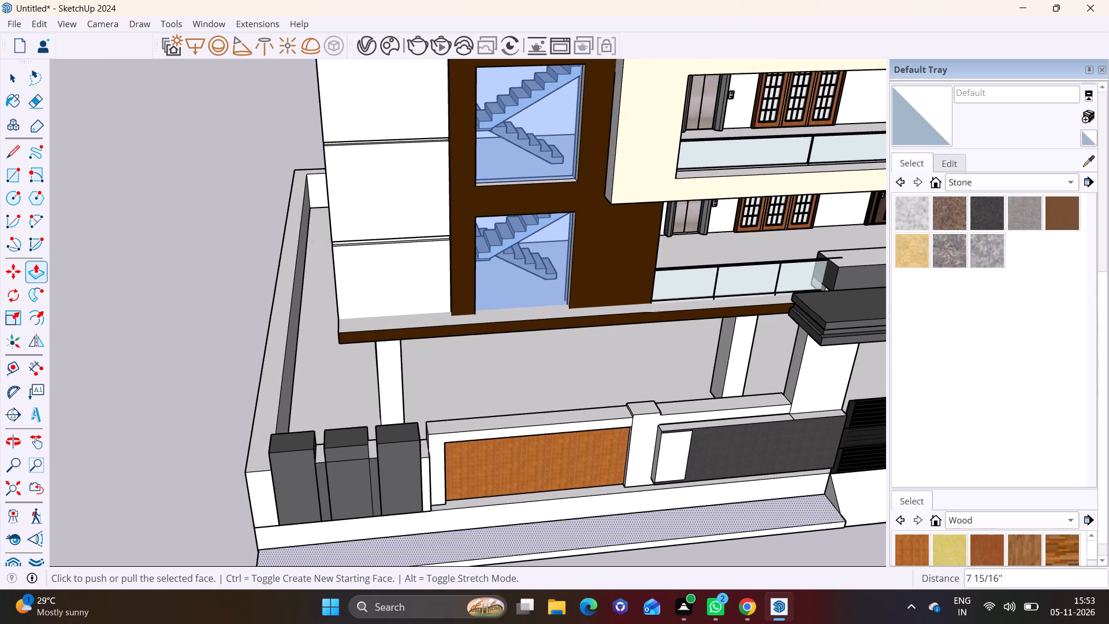
middle_drag(518, 567, 404, 590)
scroll(537, 526, up, 4)
shift+middle_drag(572, 528, 416, 438)
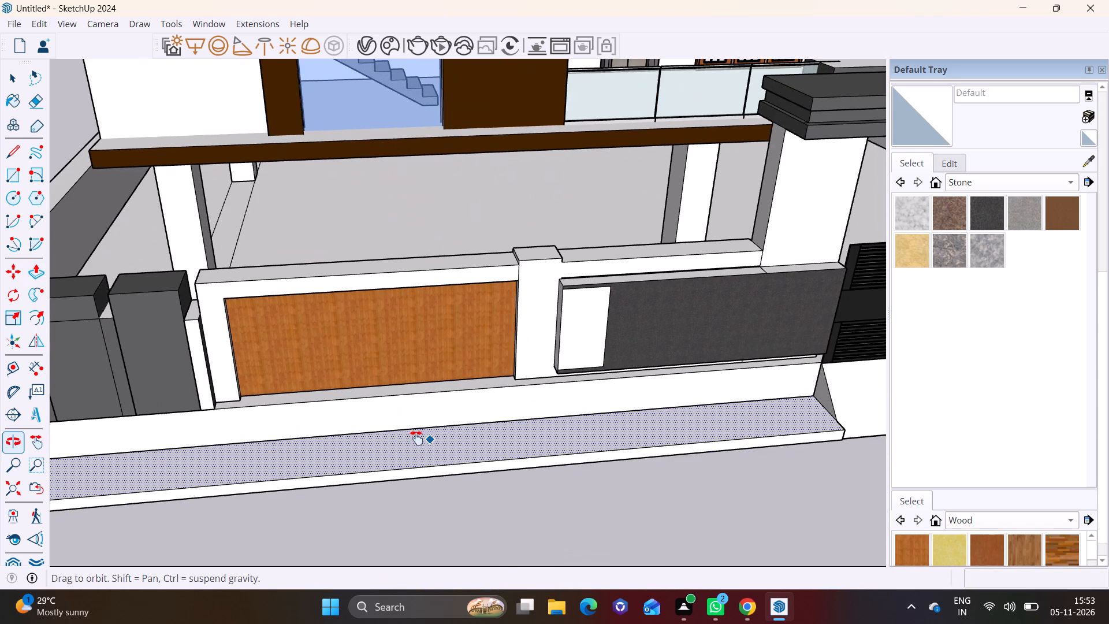
shift+middle_drag(416, 438, 416, 438)
shift+middle_drag(475, 437, 707, 442)
shift+scroll(707, 442, up, 1)
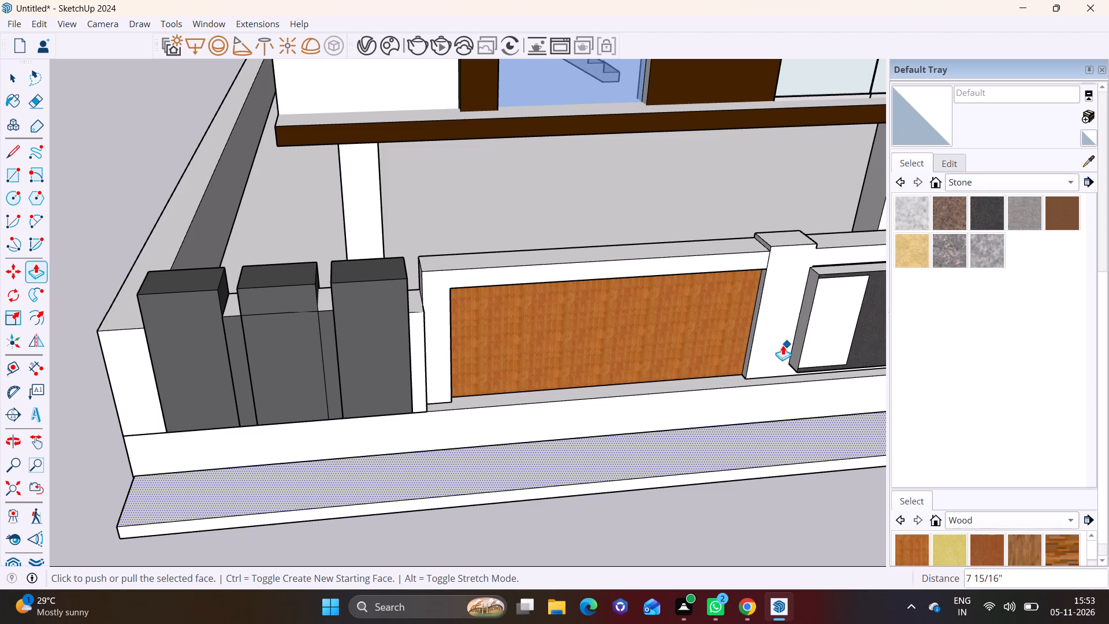
shift+middle_drag(780, 344, 620, 337)
click(7, 174)
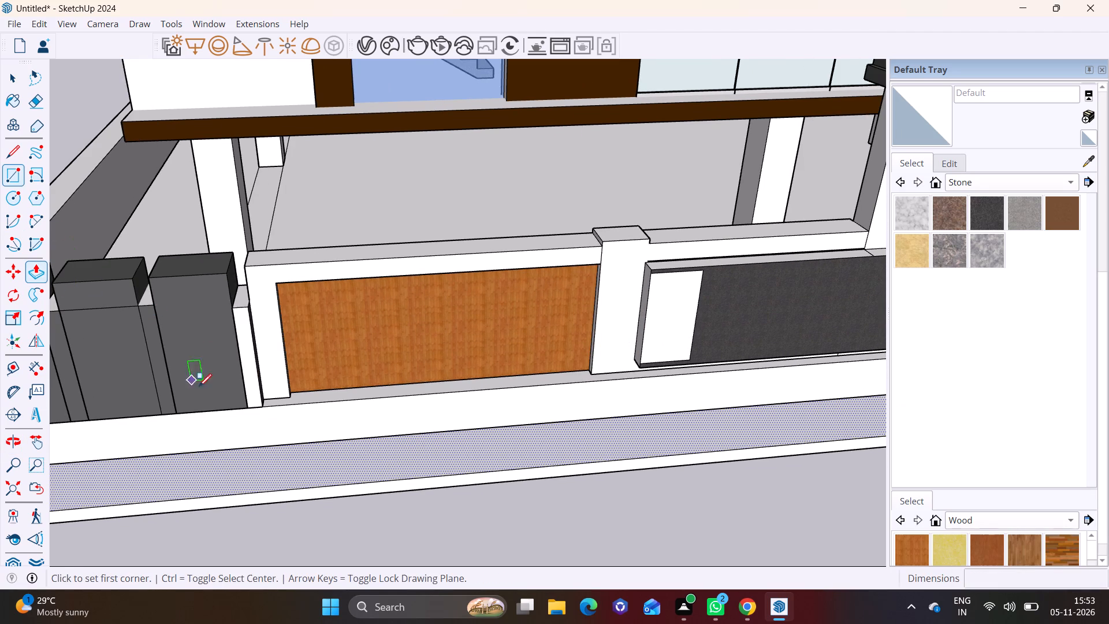
click(267, 409)
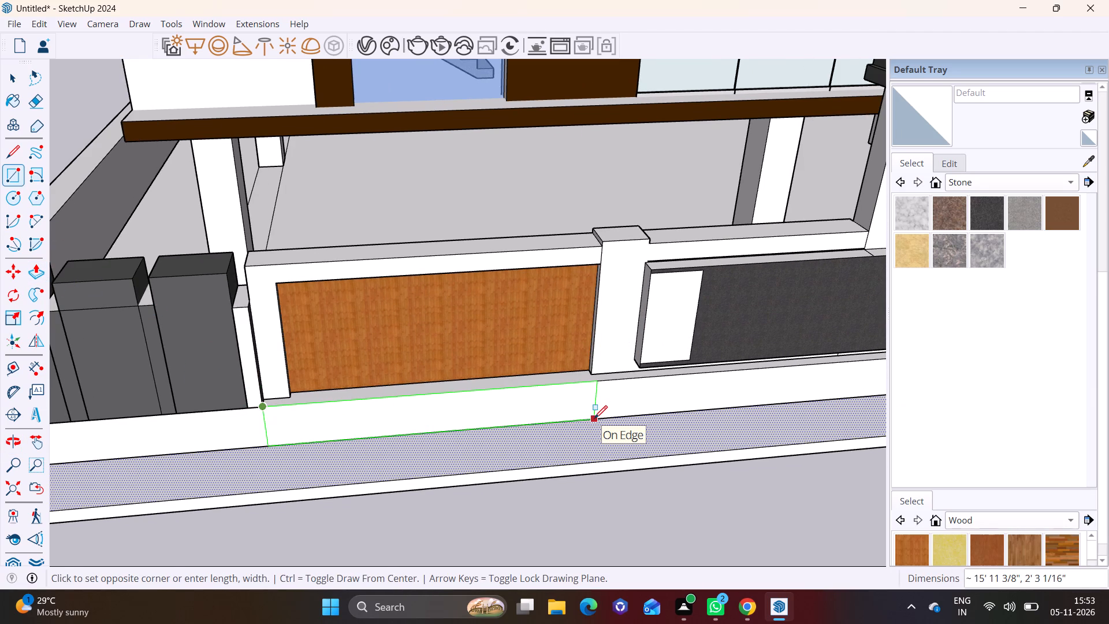
click(578, 417)
key(space)
Extrude the rectangle below the wood panel outward over the raised strip by about 2' 9 1/2".
click(489, 400)
middle_drag(605, 425, 385, 488)
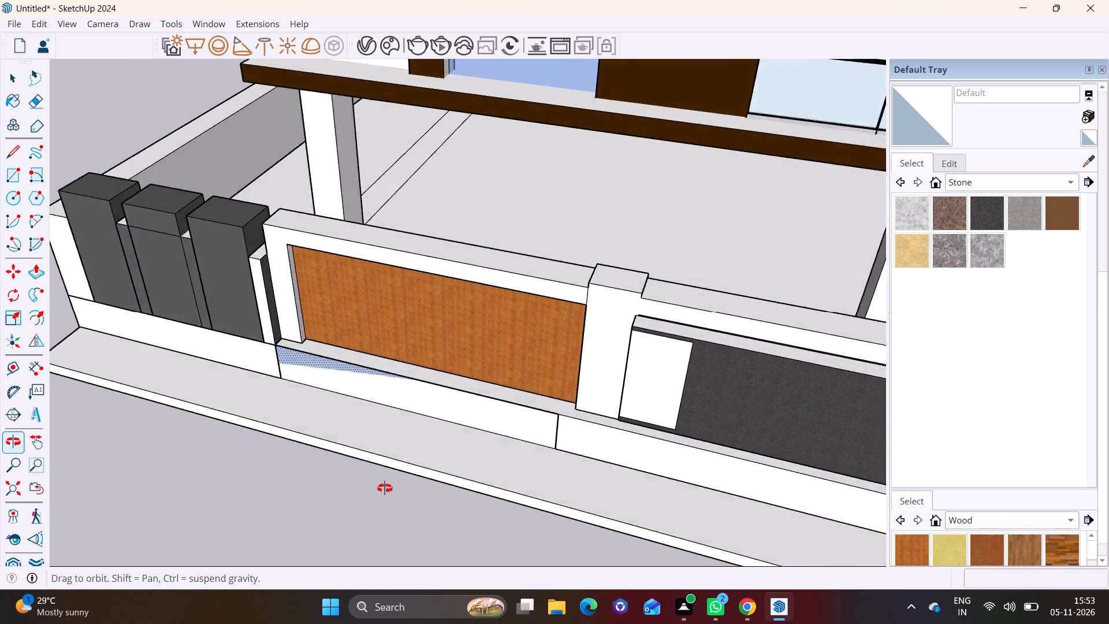
middle_drag(385, 488, 348, 496)
click(29, 276)
click(389, 373)
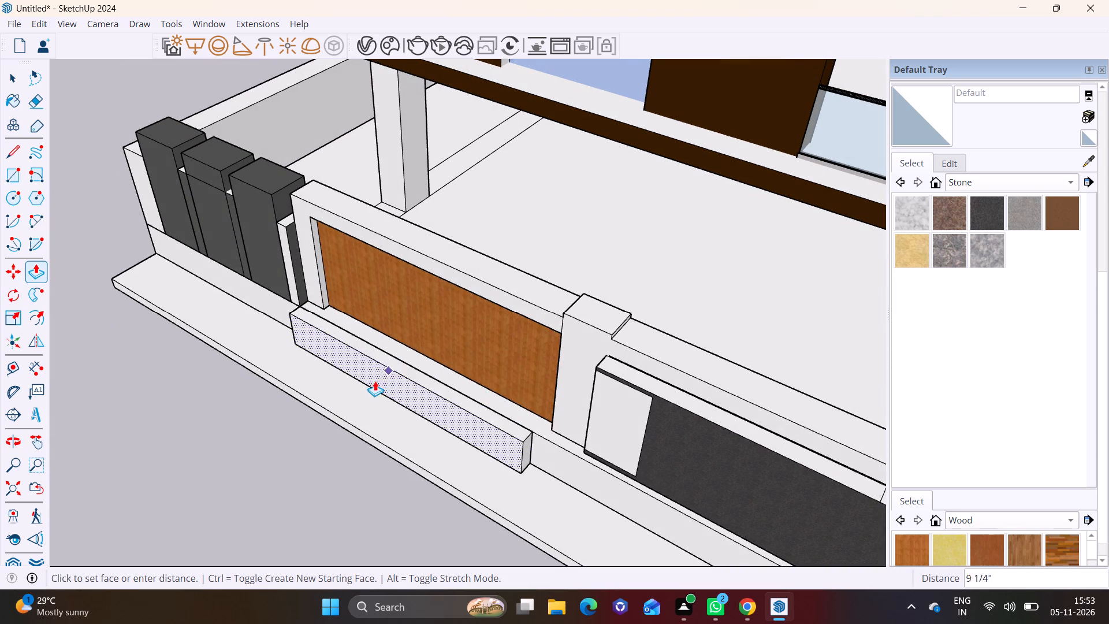
click(349, 400)
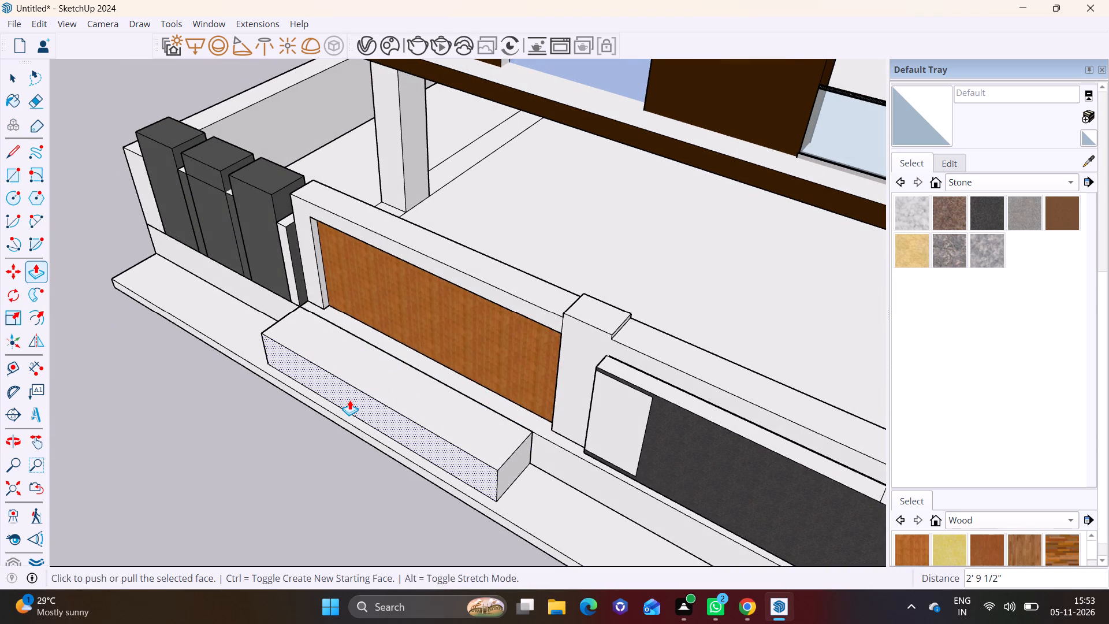
Offset the top face outline of the block below the wood panel slightly inward, leaving a narrow rim.
key(space)
click(368, 377)
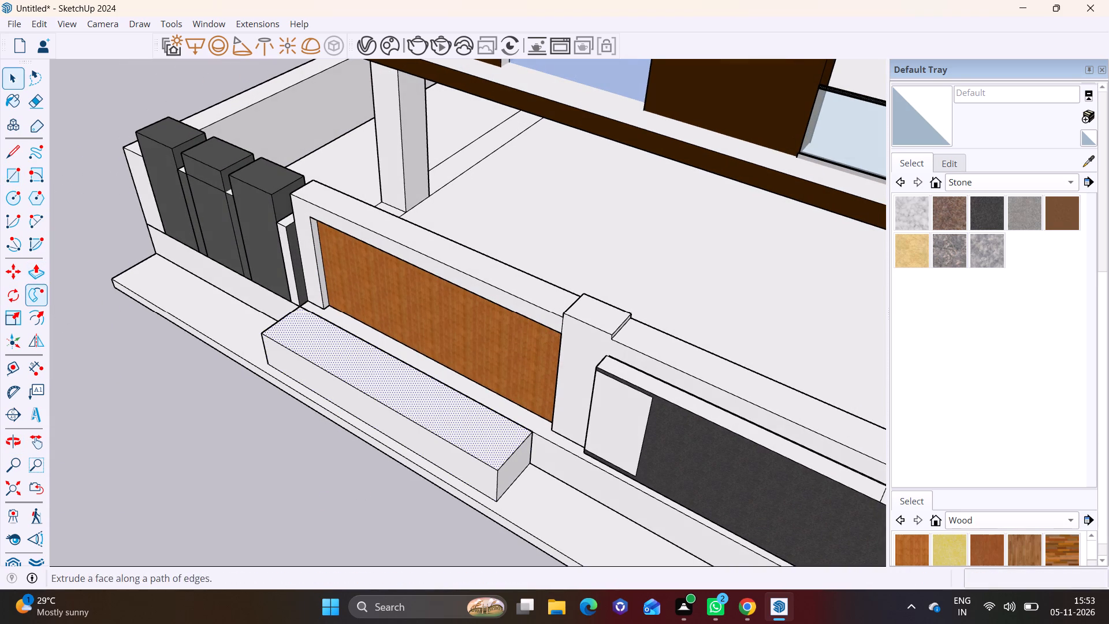
click(35, 315)
click(339, 358)
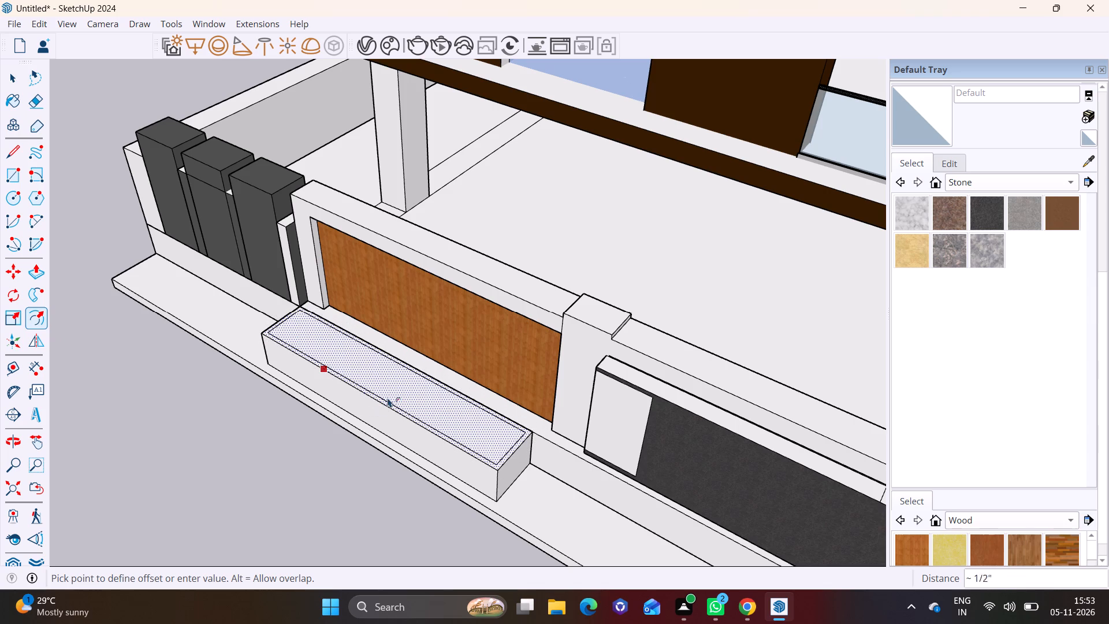
click(388, 400)
Push the block's inner top face down about 1' 1 3/16" to hollow it into a planter trough.
scroll(343, 351, up, 4)
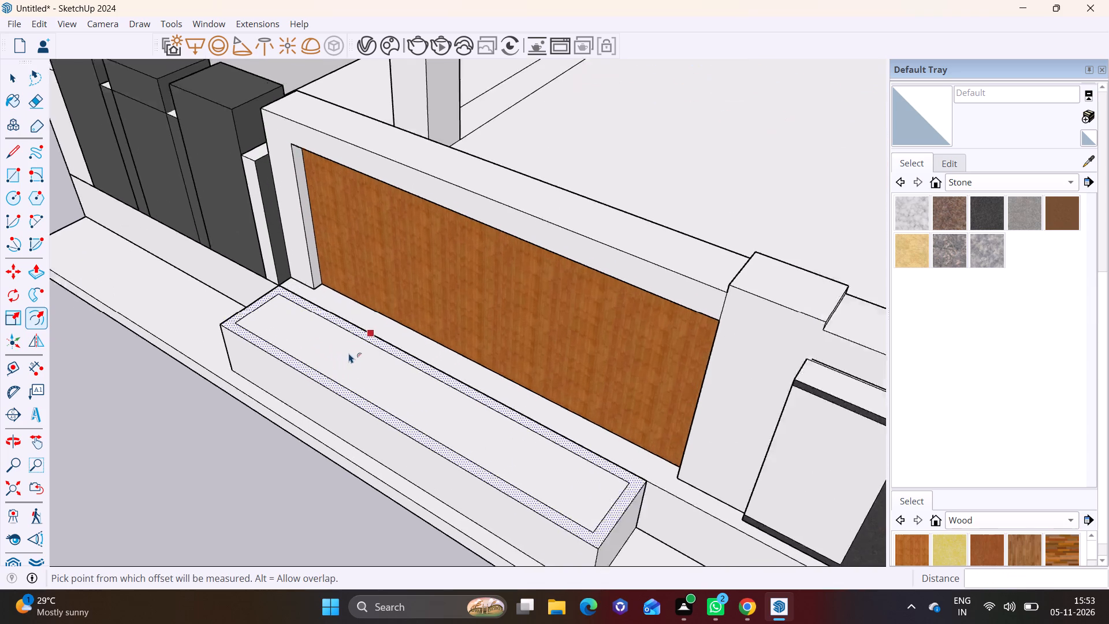
scroll(349, 353, up, 1)
key(space)
click(347, 375)
click(351, 373)
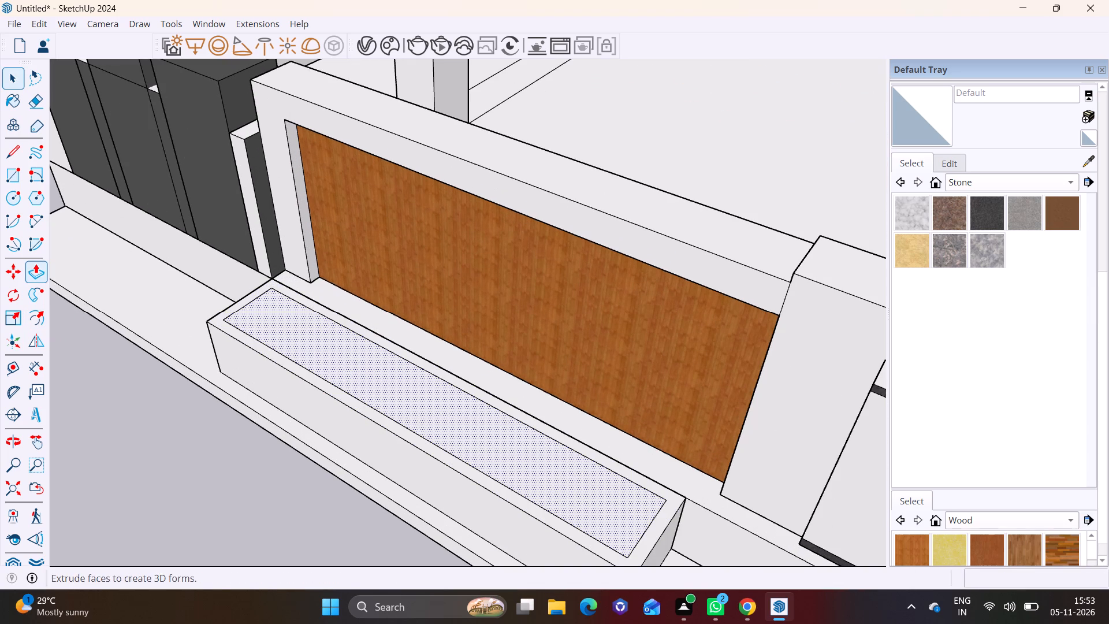
click(40, 277)
click(353, 367)
click(363, 392)
scroll(366, 393, down, 3)
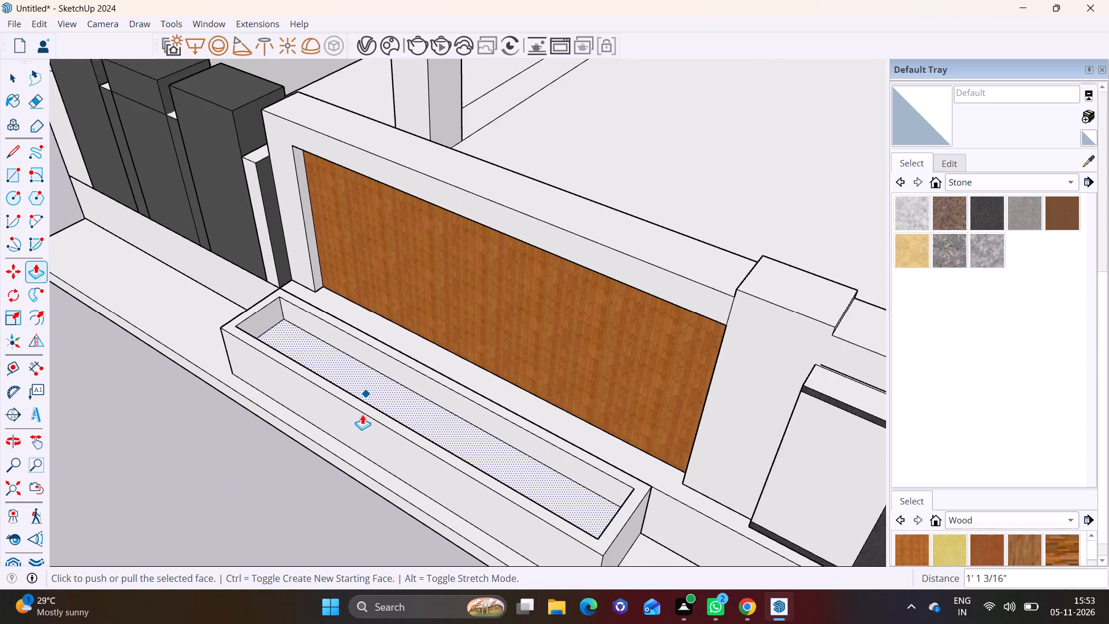
click(157, 491)
key(space)
click(157, 491)
Search 3D Warehouse for PLANTS.
scroll(157, 491, down, 4)
middle_drag(241, 480, 431, 376)
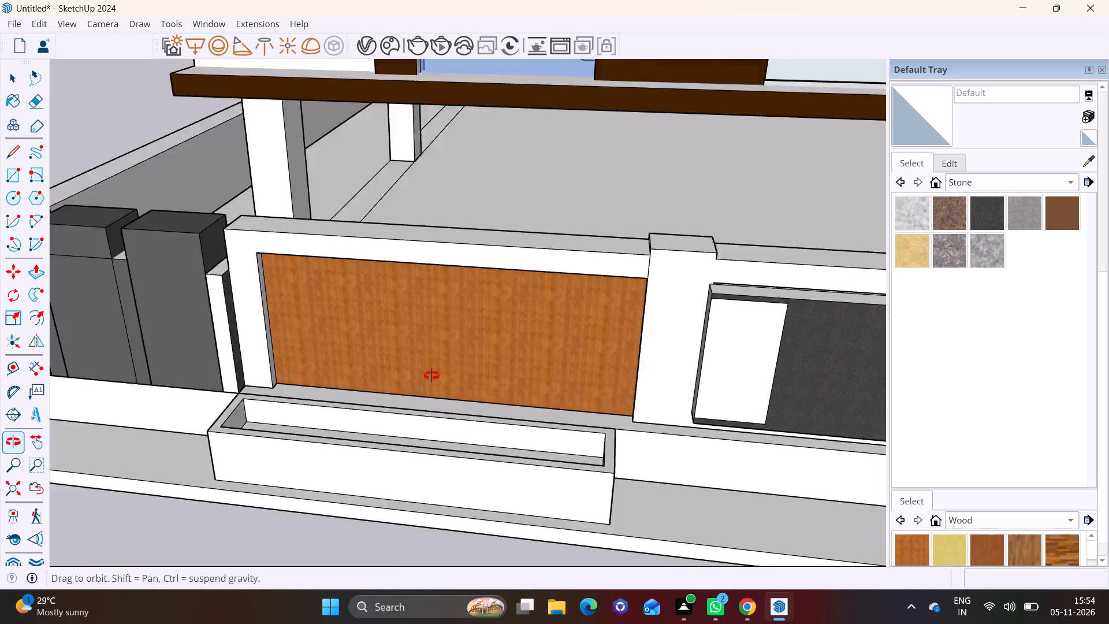
middle_drag(431, 376, 495, 325)
scroll(493, 351, down, 5)
middle_drag(515, 375, 460, 325)
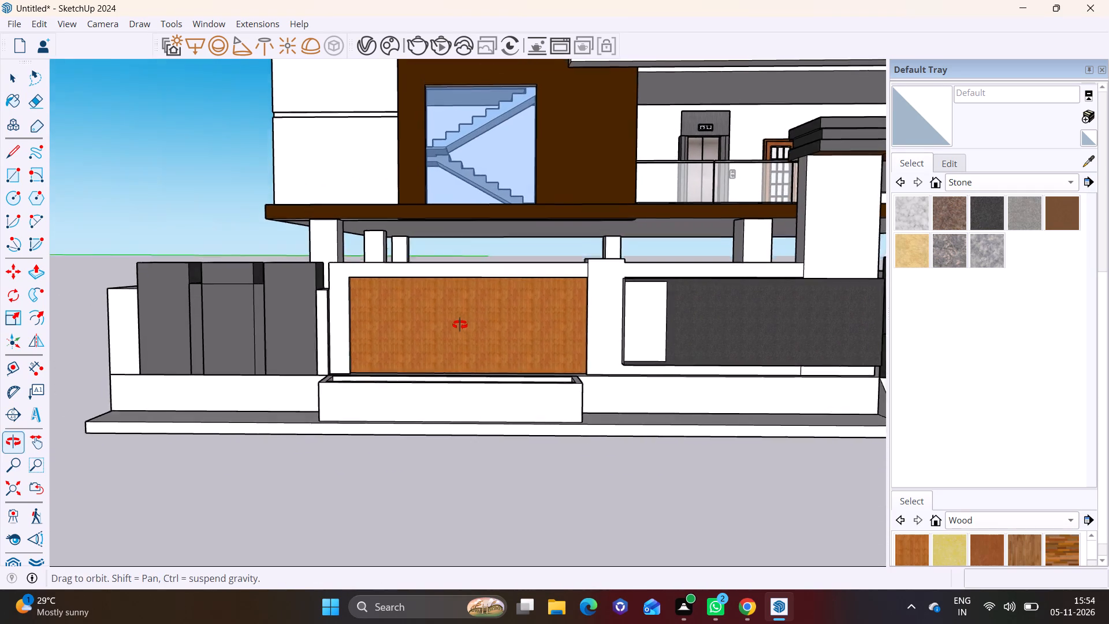
middle_drag(460, 325, 457, 323)
click(215, 23)
click(250, 135)
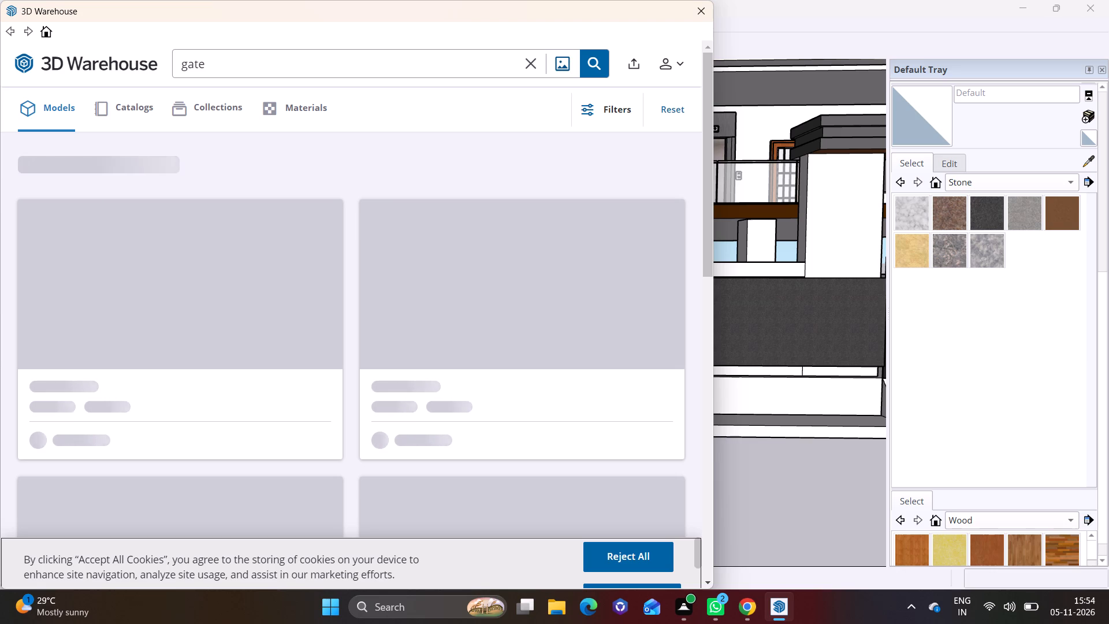
click(529, 62)
text(PLANTS)
key(Return)
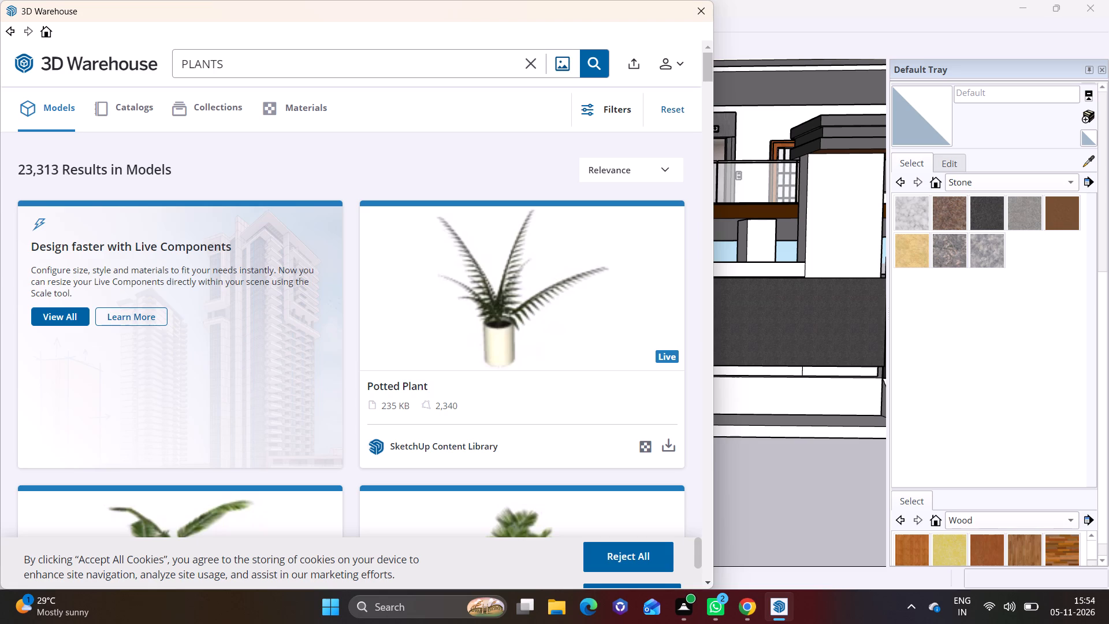
Browse the plant models and load the 607 KB Planting model directly into the SketchUp model.
click(707, 585)
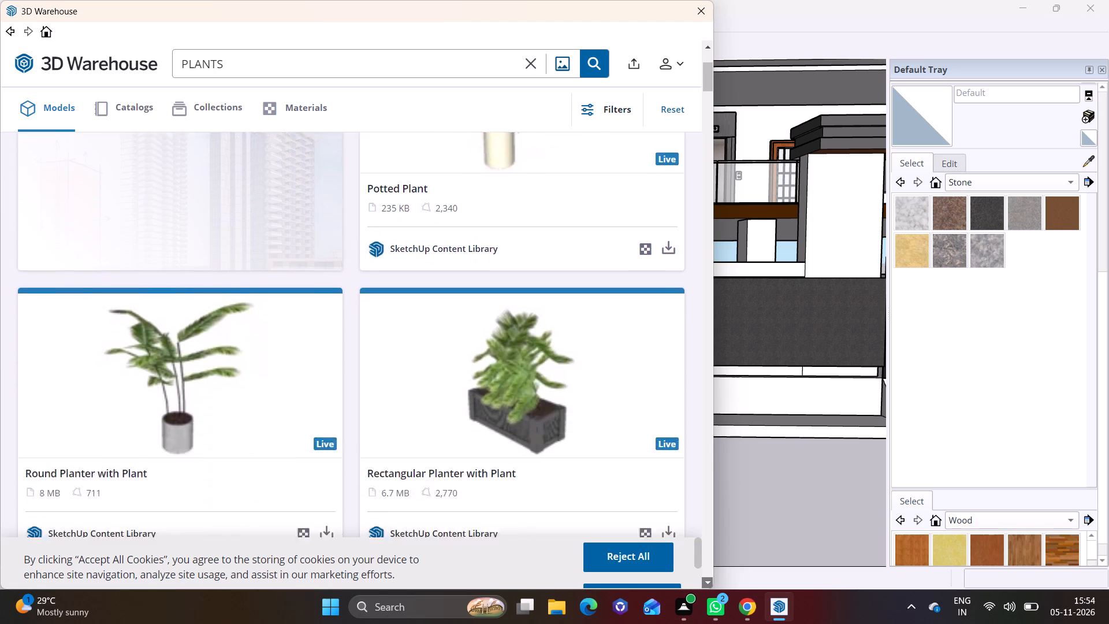
click(707, 585)
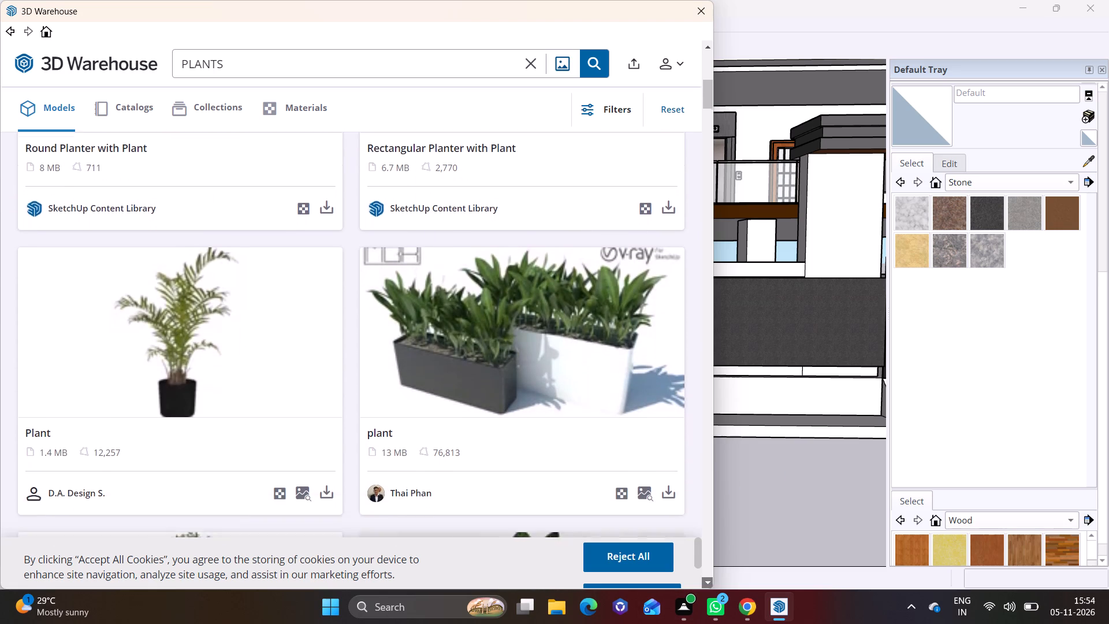
click(707, 585)
click(706, 585)
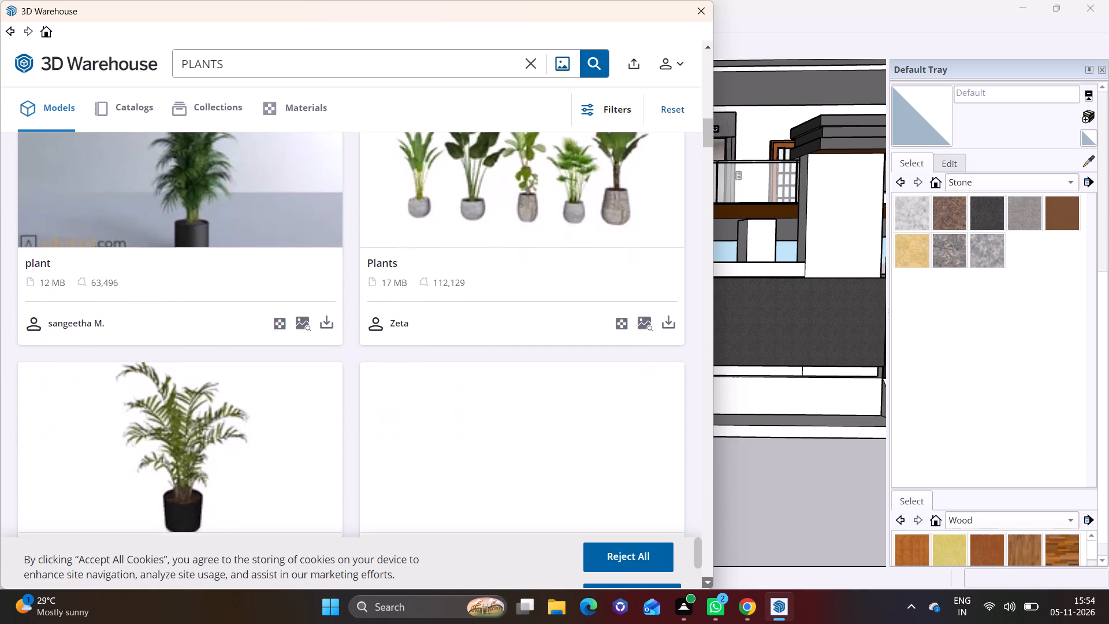
click(706, 585)
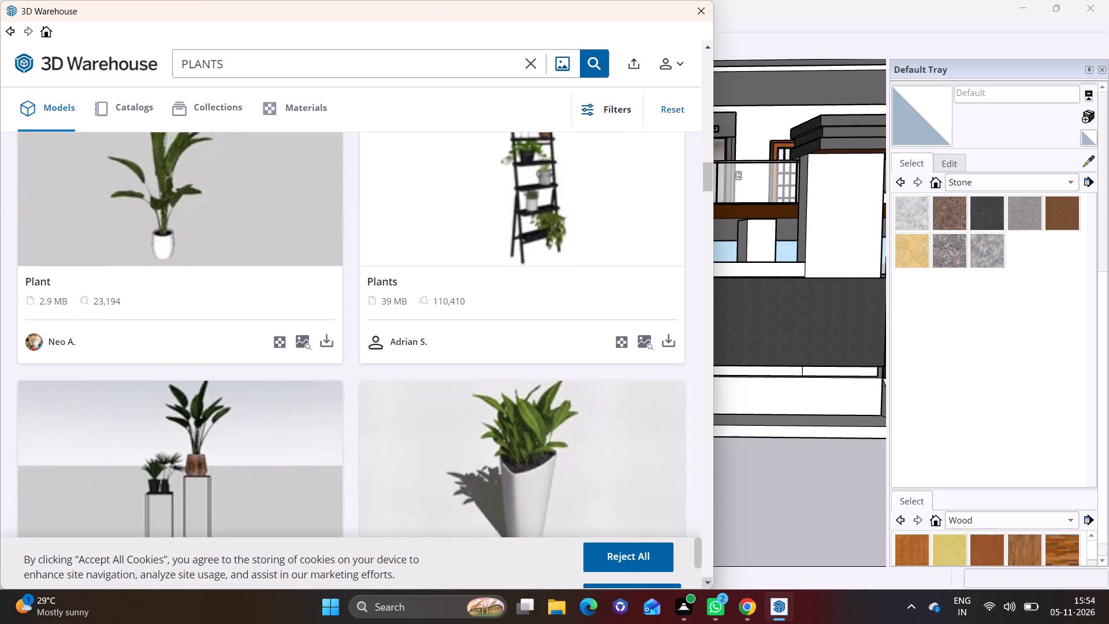
click(706, 585)
click(706, 585)
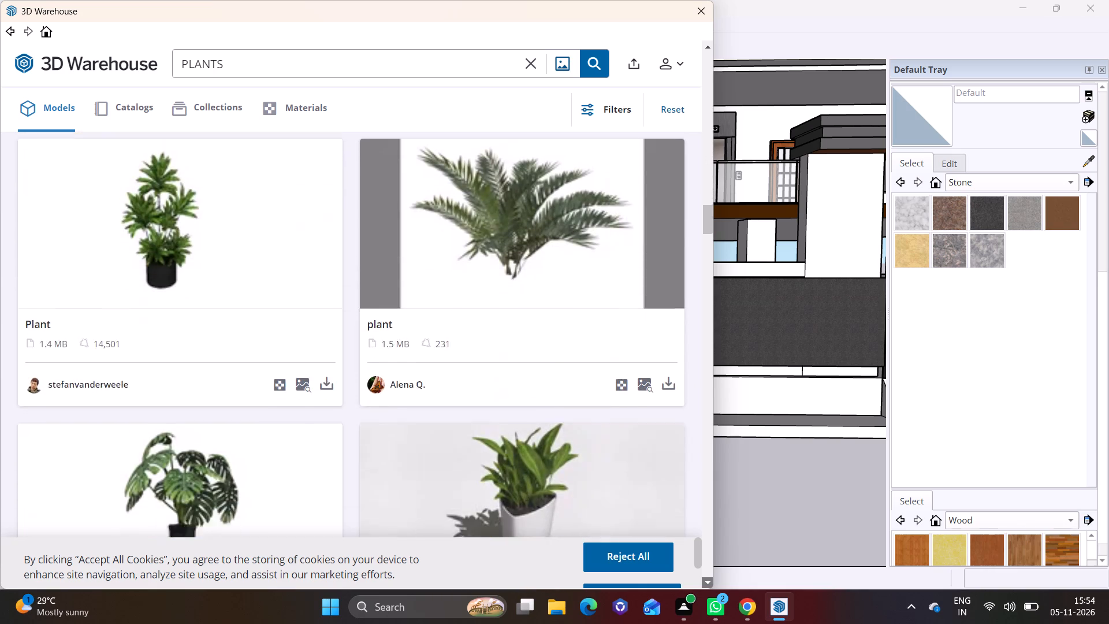
click(706, 585)
click(706, 585)
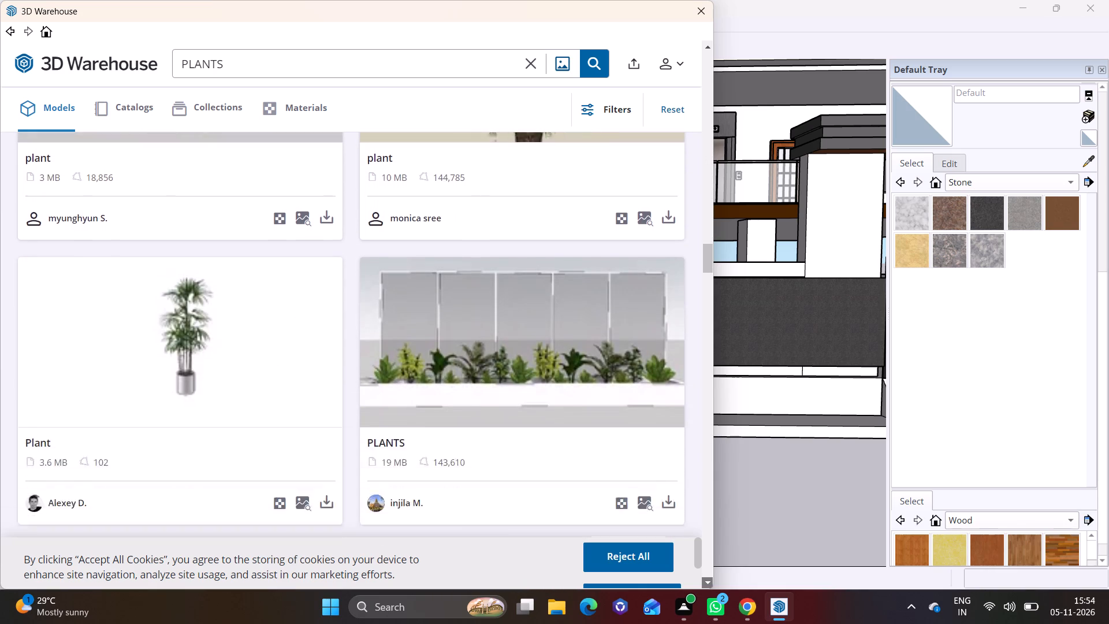
click(706, 585)
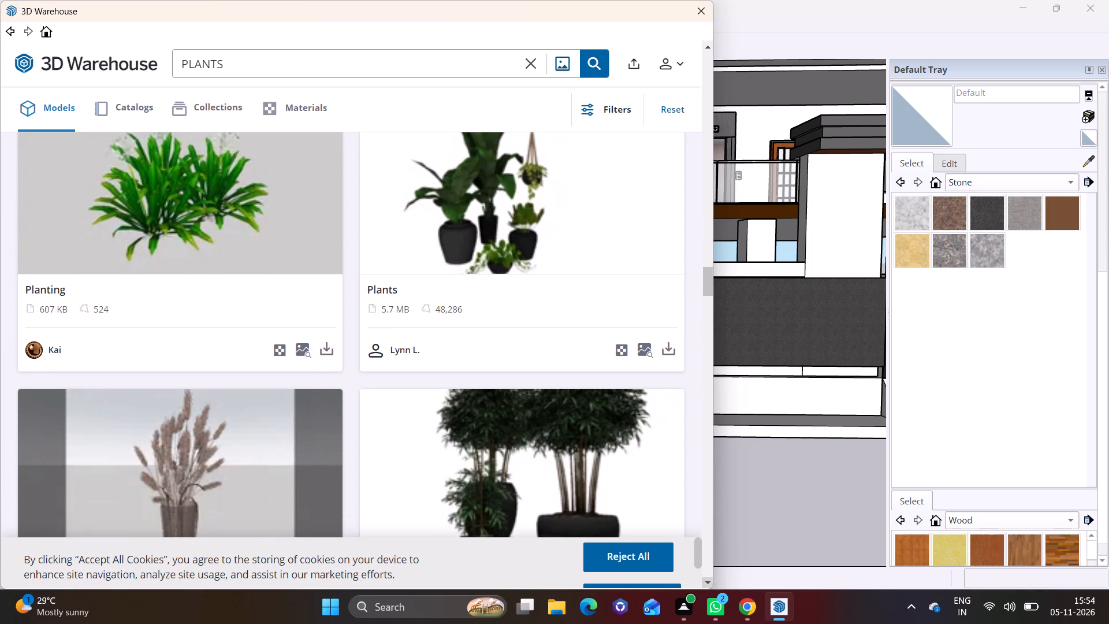
click(325, 347)
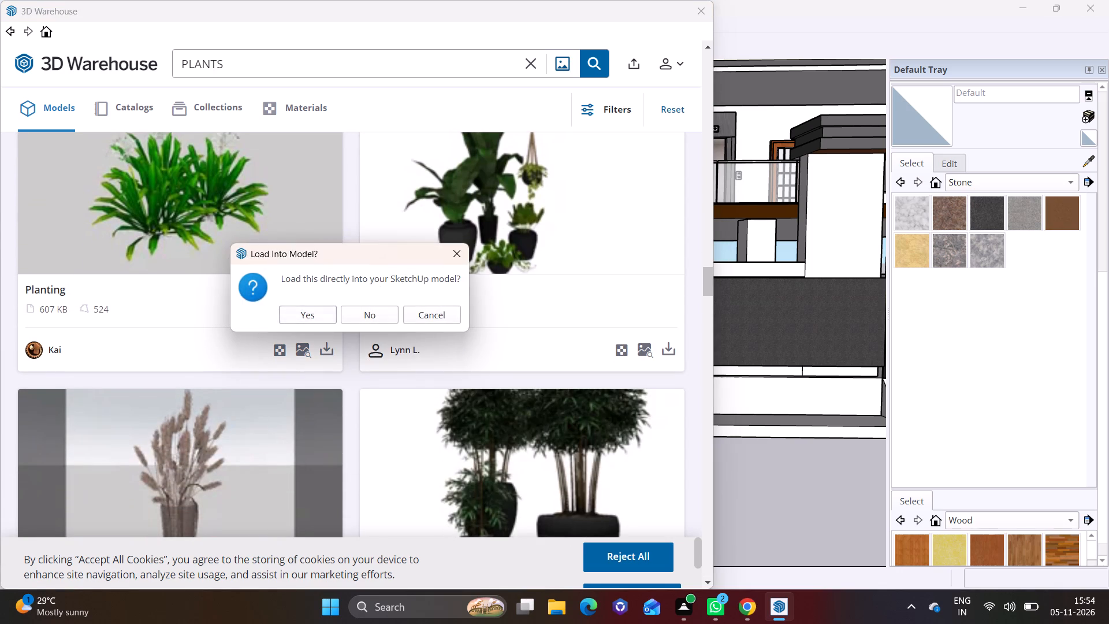
click(306, 311)
middle_drag(341, 382, 305, 470)
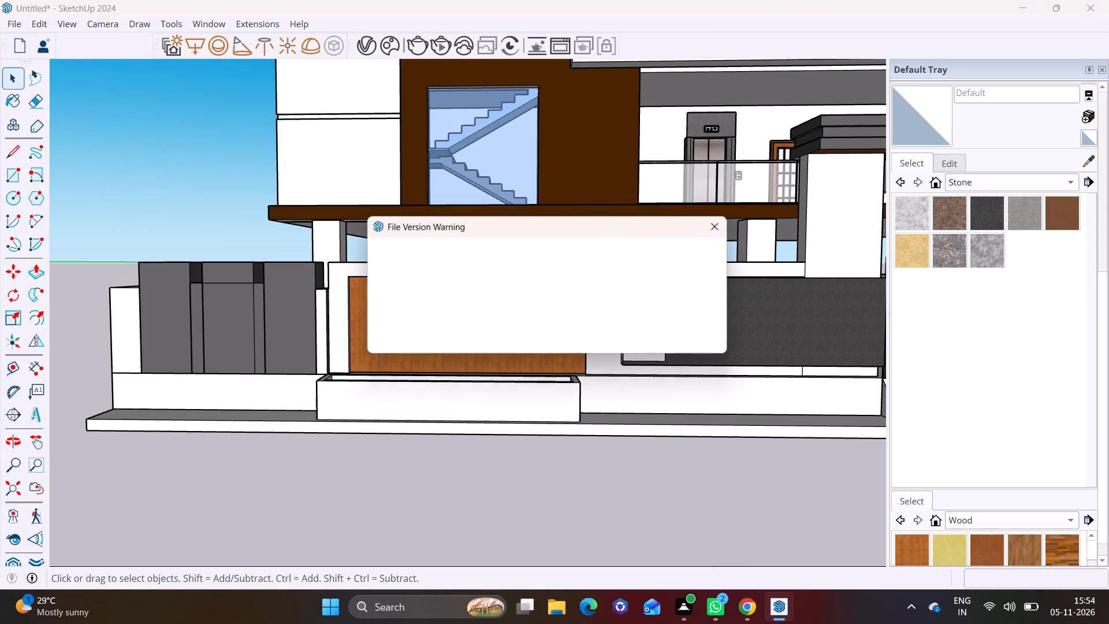
middle_drag(305, 470, 300, 482)
click(682, 335)
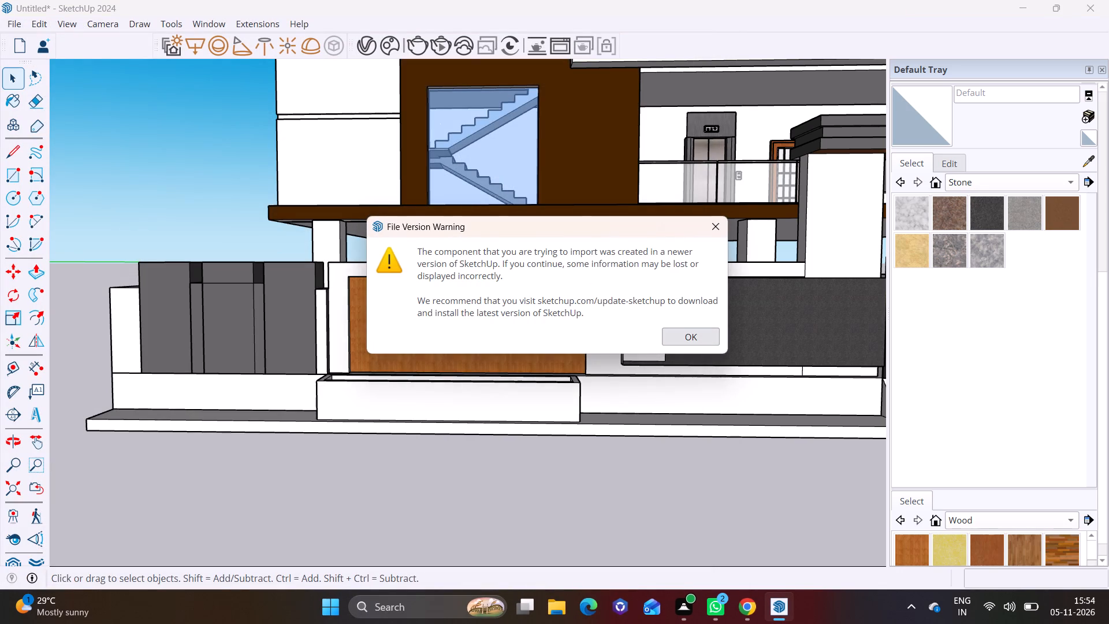
Place the flowering plant at the planter's end nearest the dark pillars and shift it into the trough.
middle_drag(426, 367, 406, 404)
scroll(386, 406, up, 8)
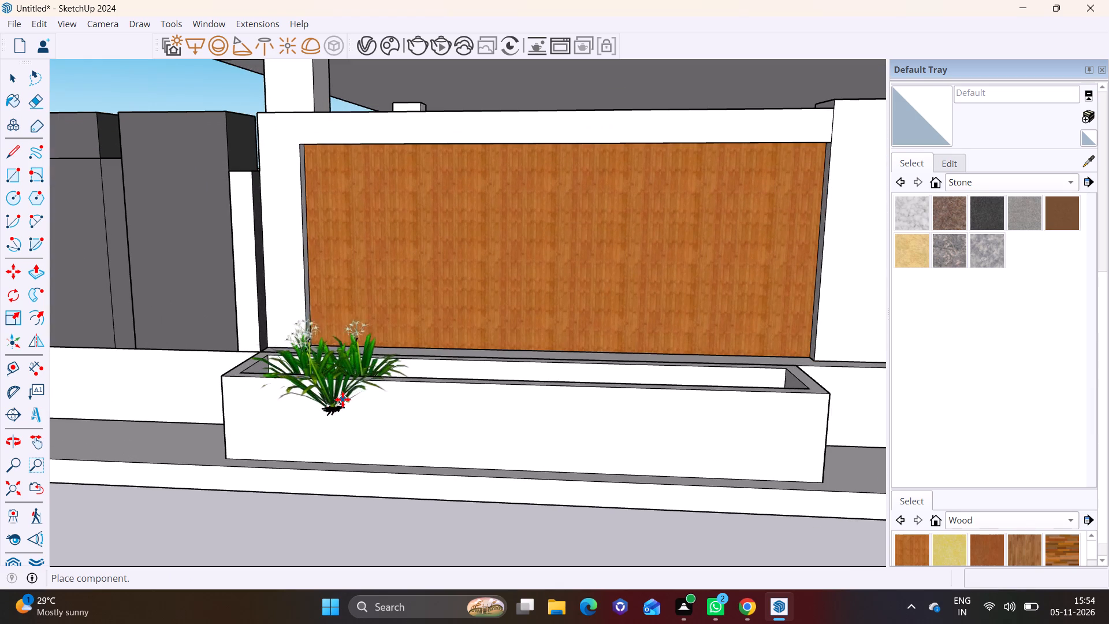
click(319, 385)
middle_drag(405, 393, 103, 460)
click(308, 382)
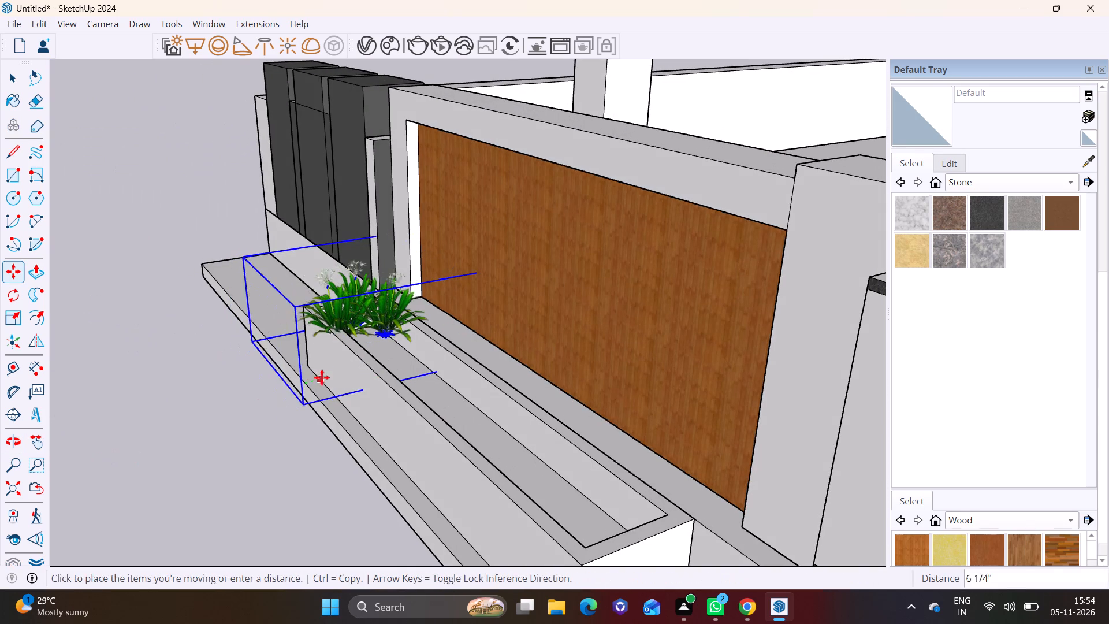
click(332, 376)
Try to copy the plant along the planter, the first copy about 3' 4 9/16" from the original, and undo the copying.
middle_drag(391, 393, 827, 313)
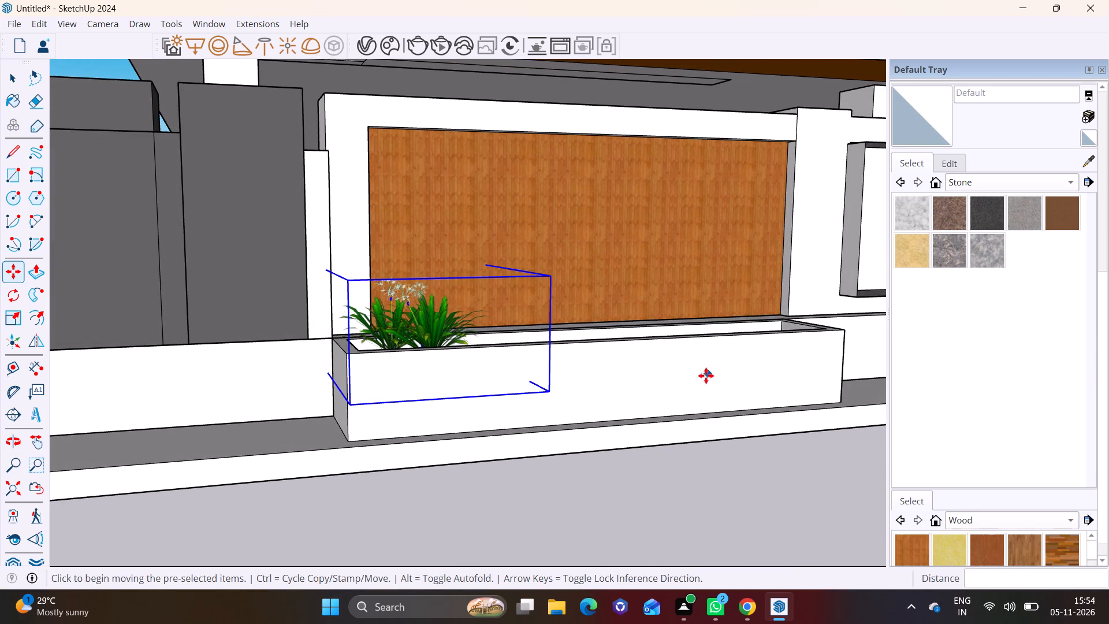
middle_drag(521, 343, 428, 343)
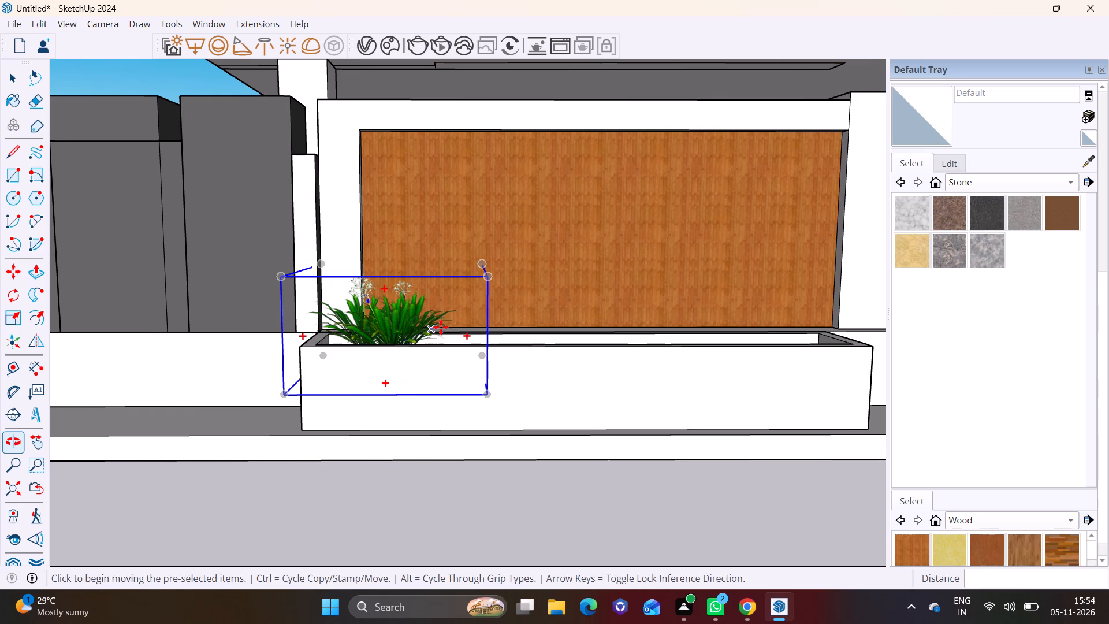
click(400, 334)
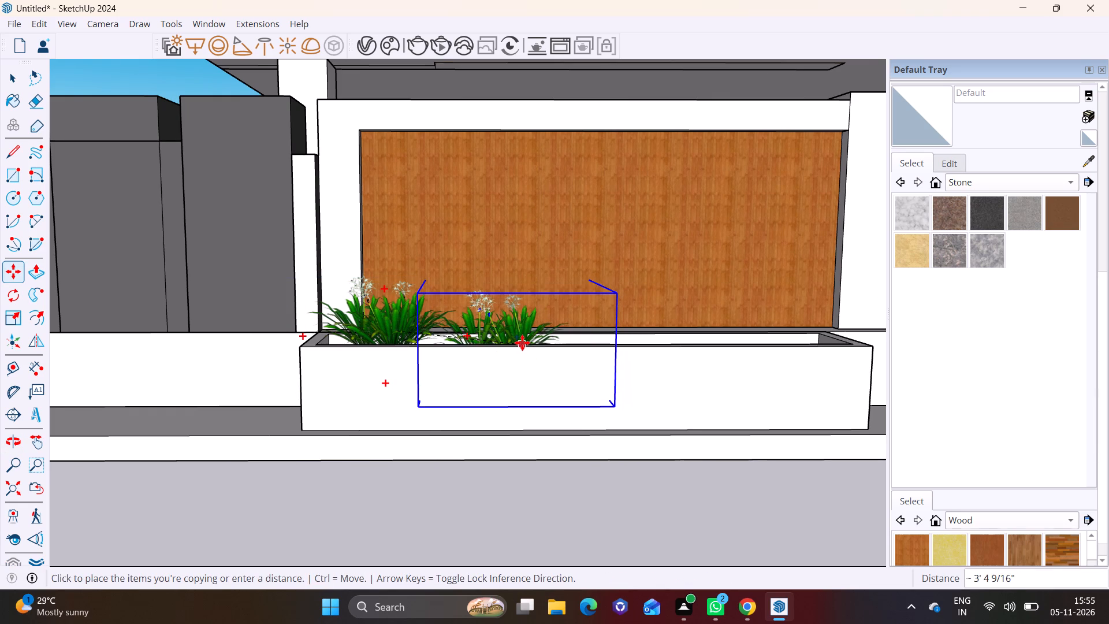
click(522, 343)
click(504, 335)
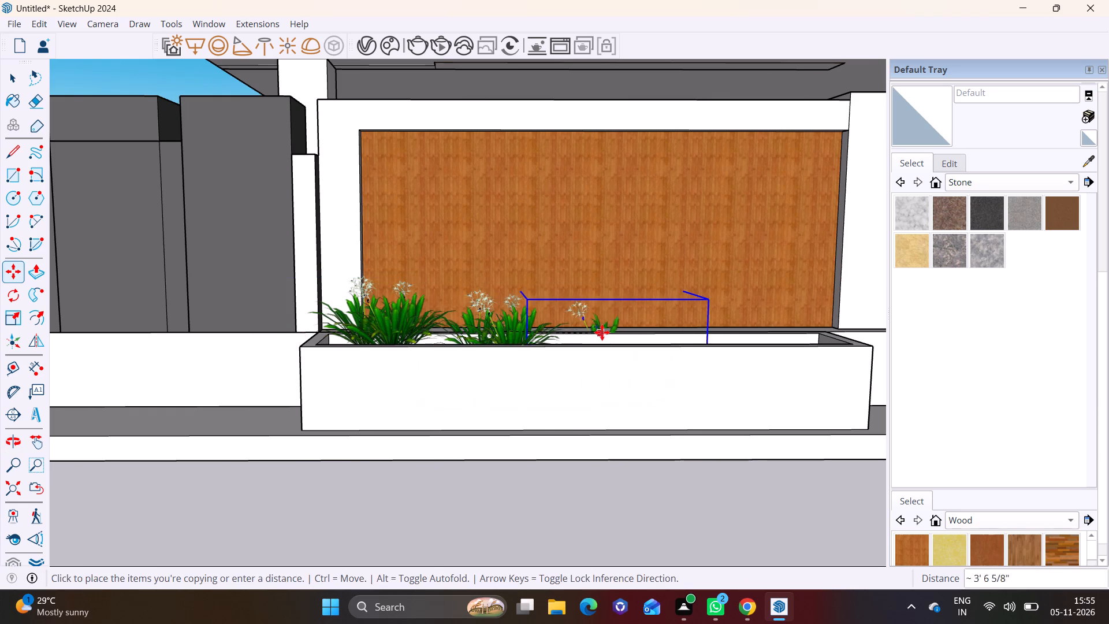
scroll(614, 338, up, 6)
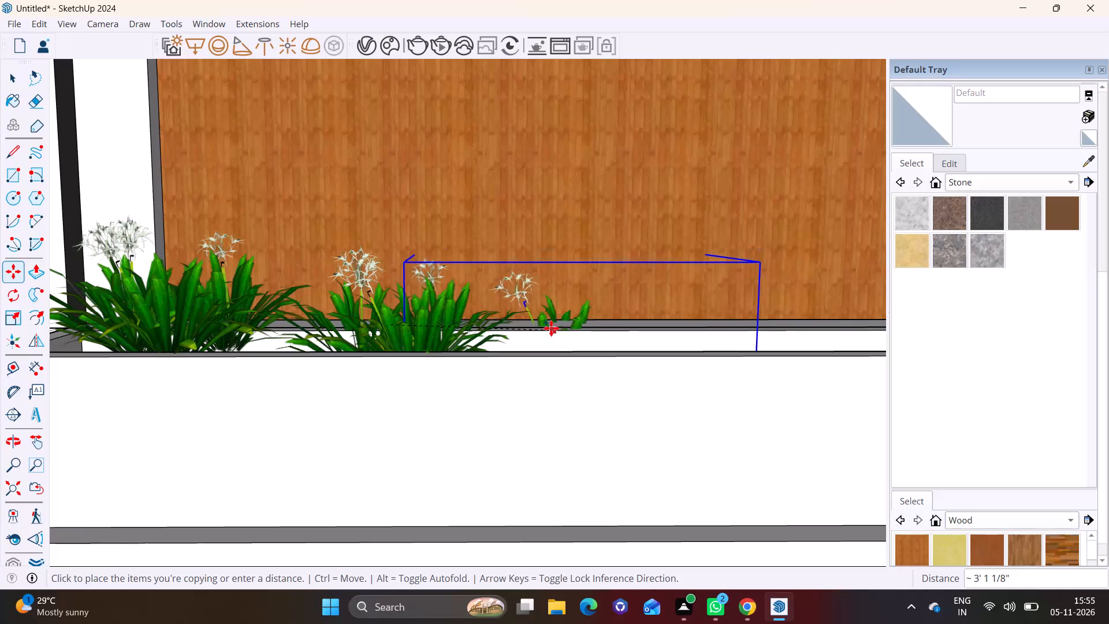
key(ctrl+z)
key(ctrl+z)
Copy the plant four times along the red axis, about 2' 8" apart, to fill the planter's length.
scroll(469, 339, down, 6)
shift+middle_drag(438, 331, 433, 329)
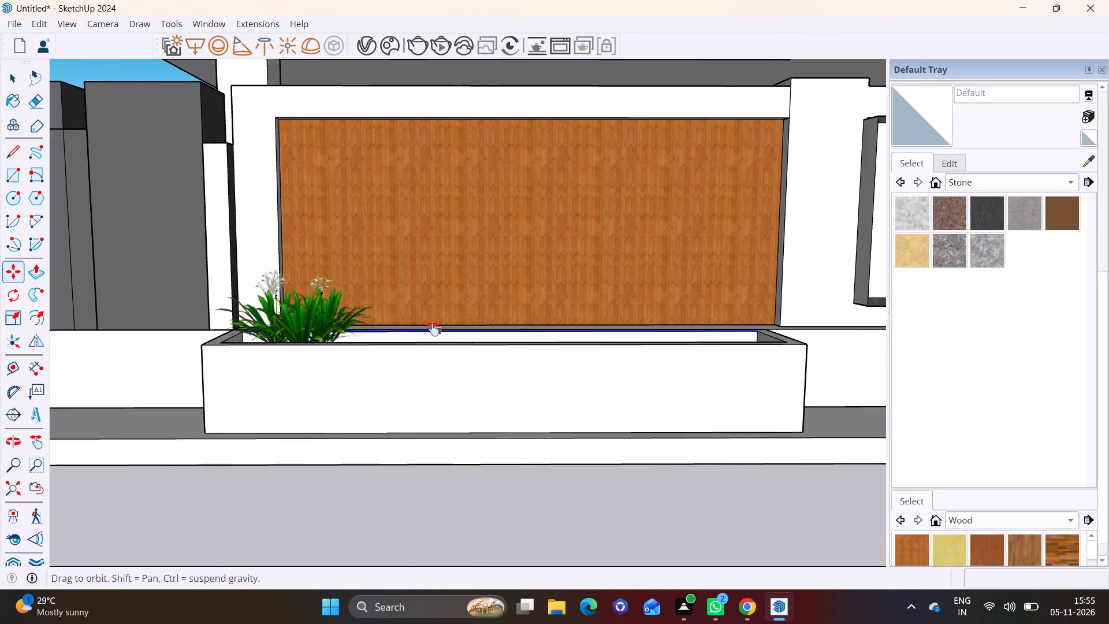
shift+middle_drag(433, 329, 490, 368)
key(space)
click(365, 372)
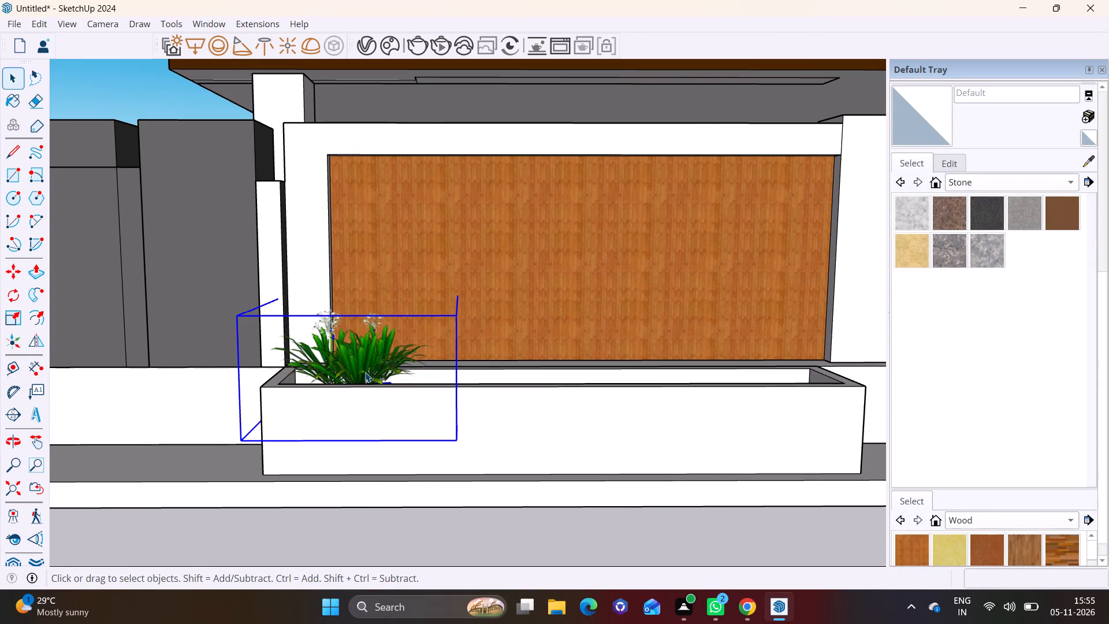
key(m)
click(387, 330)
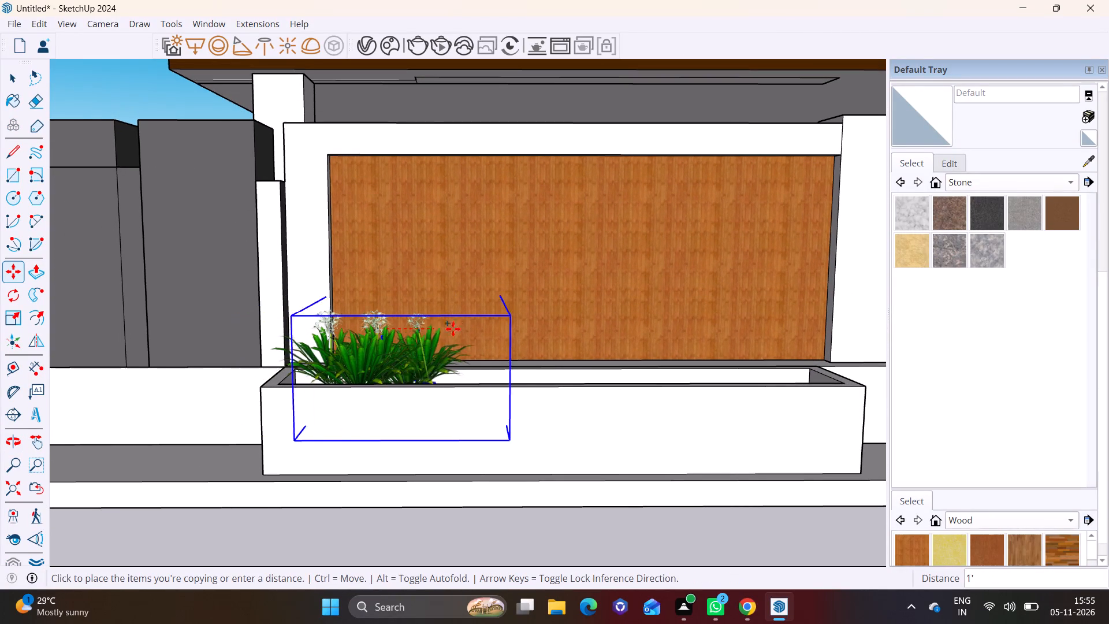
click(497, 324)
click(485, 332)
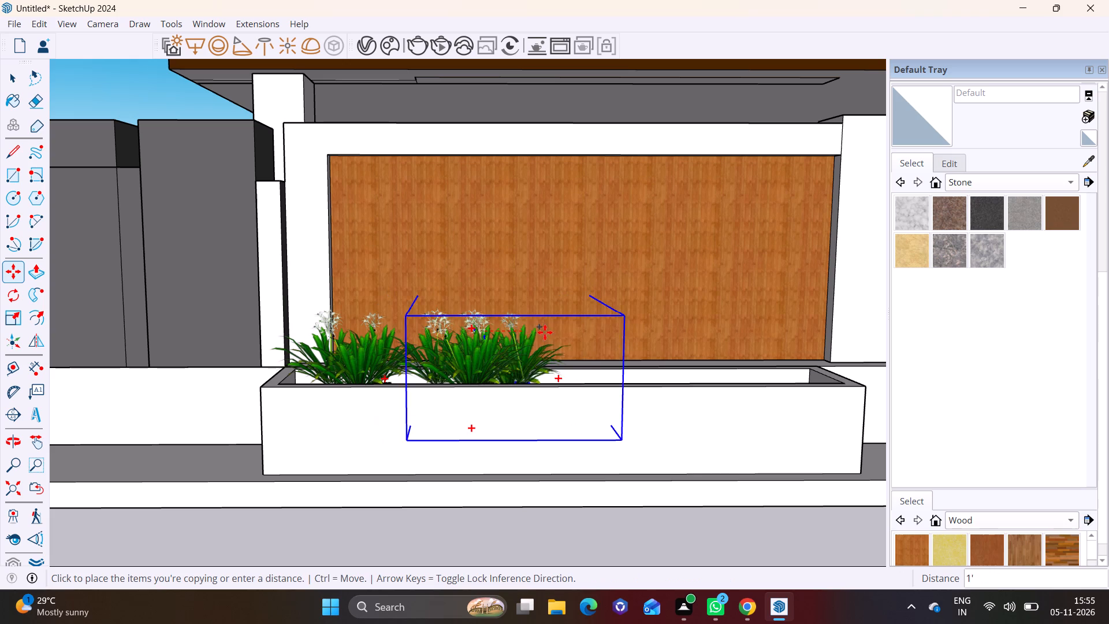
click(598, 330)
click(580, 339)
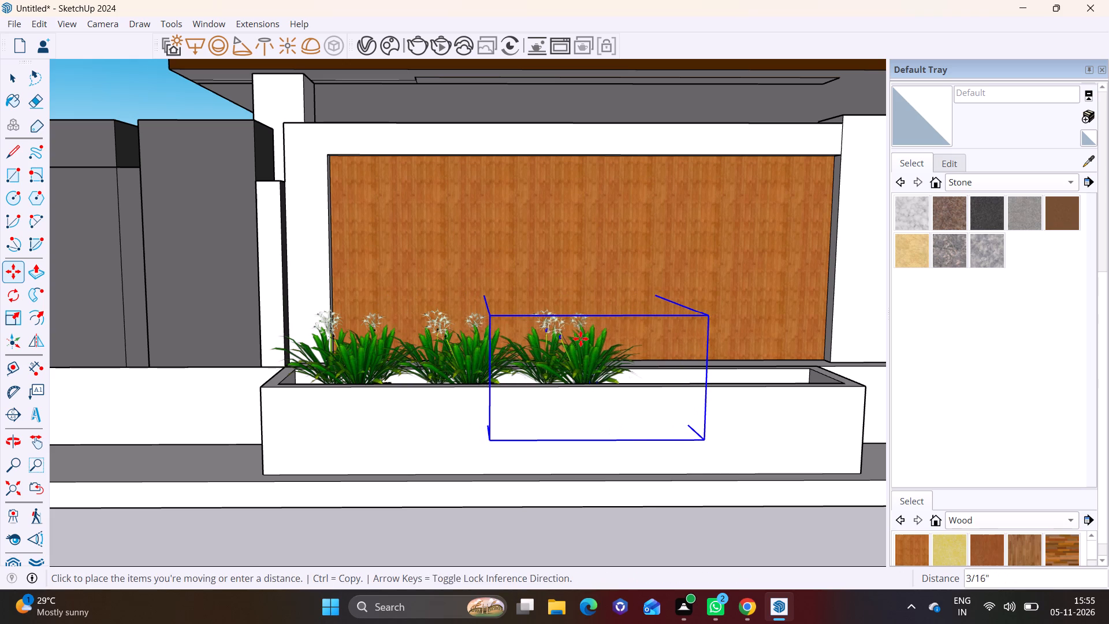
double_click(687, 335)
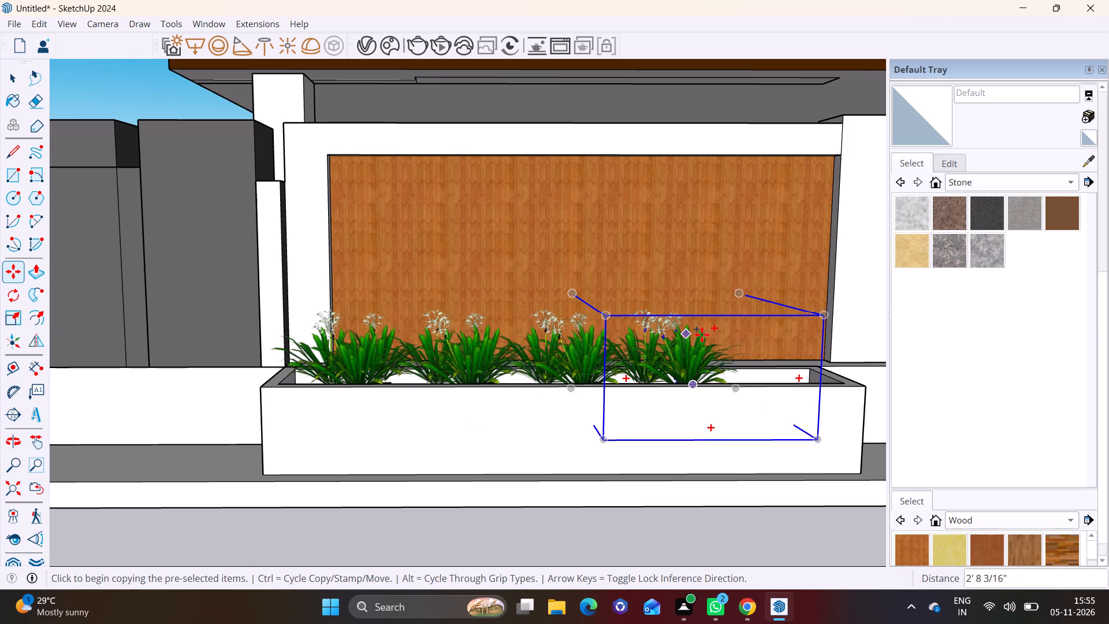
click(696, 341)
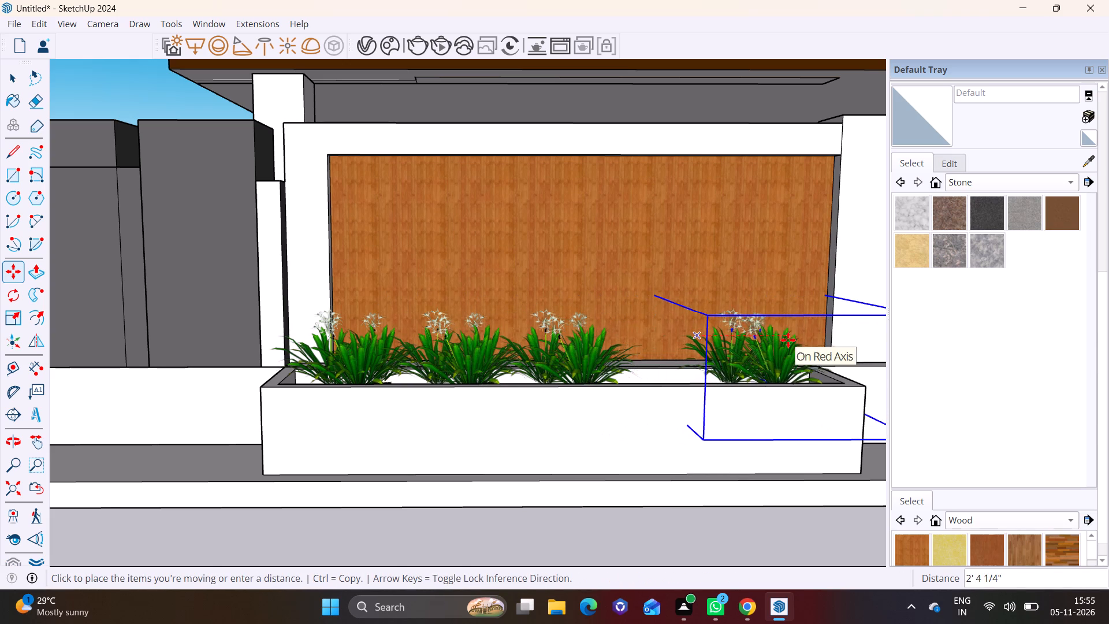
click(809, 330)
key(space)
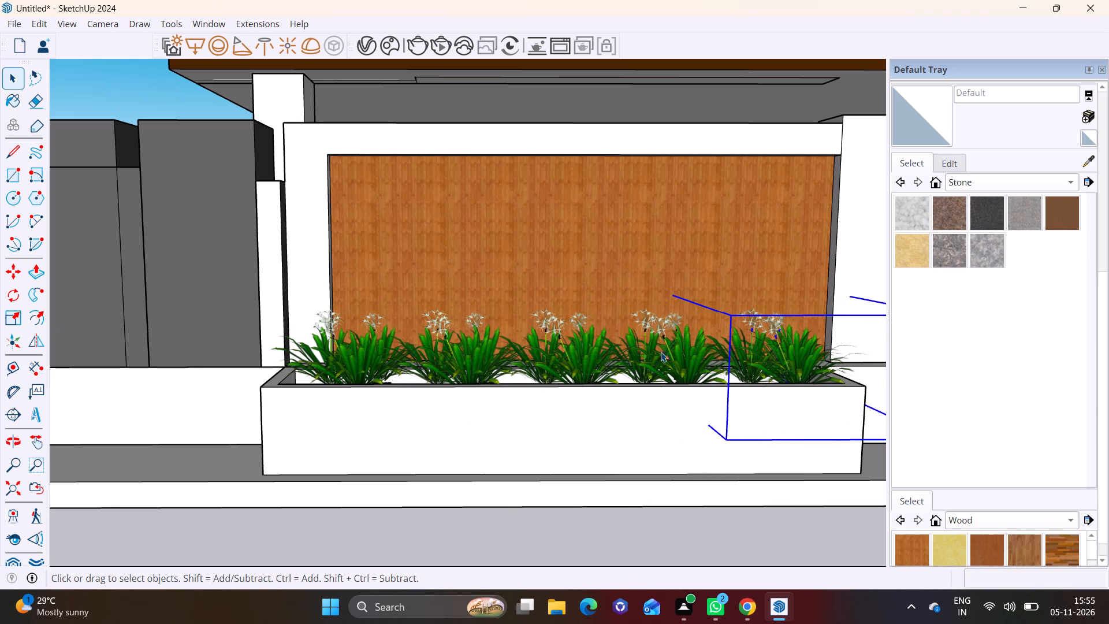
click(228, 465)
scroll(219, 462, down, 8)
scroll(375, 398, down, 3)
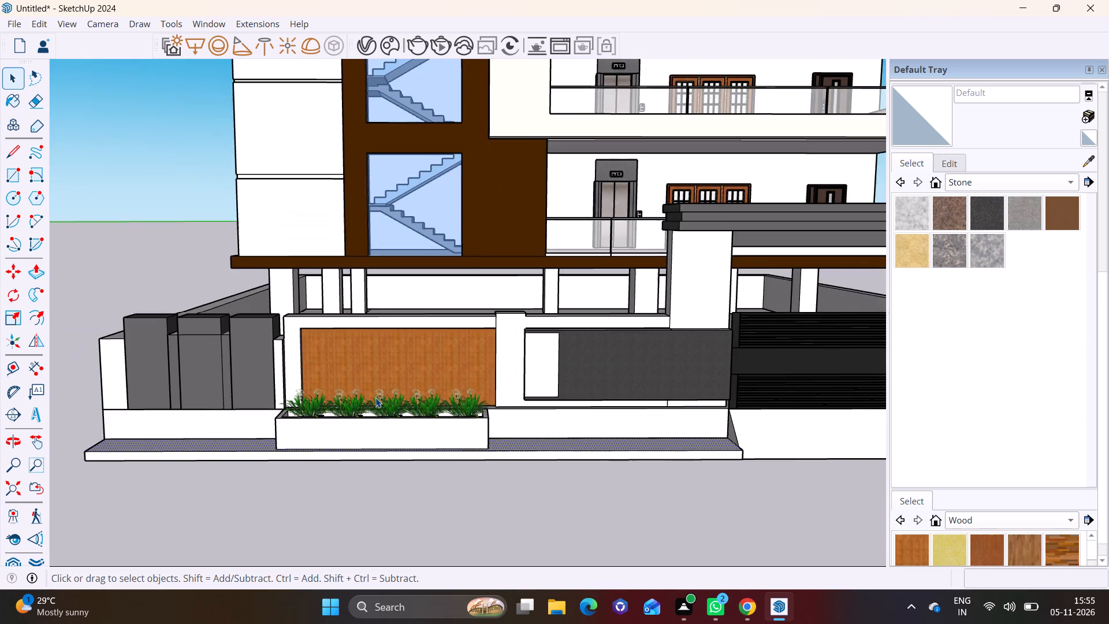
Examine the whole building and the planted compound front from the side and from the front.
scroll(375, 398, down, 3)
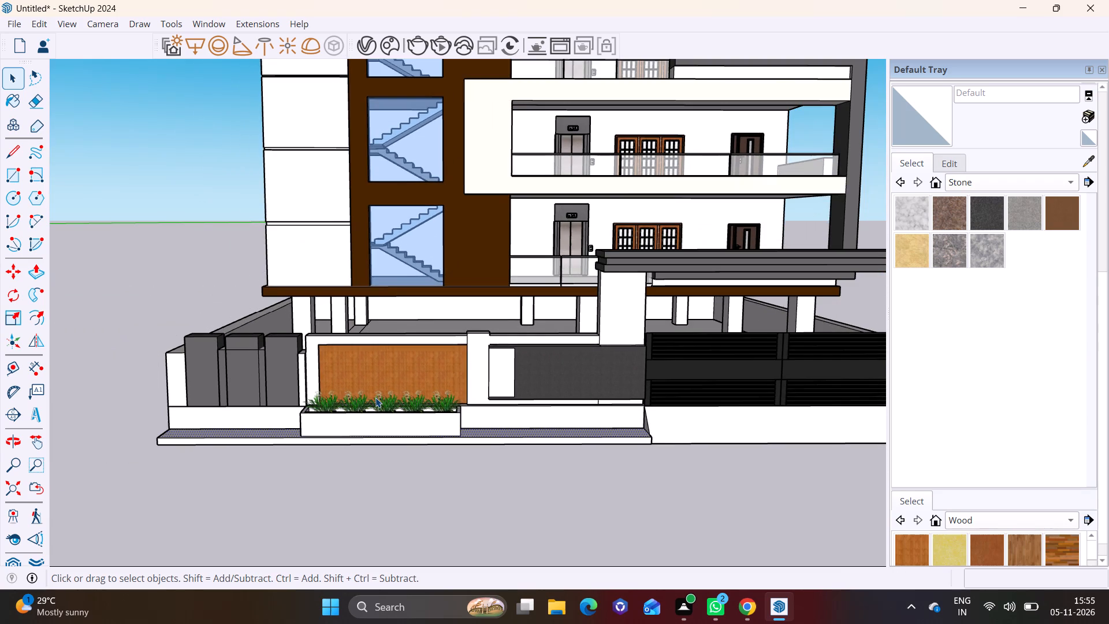
middle_drag(375, 398, 669, 395)
scroll(624, 356, down, 6)
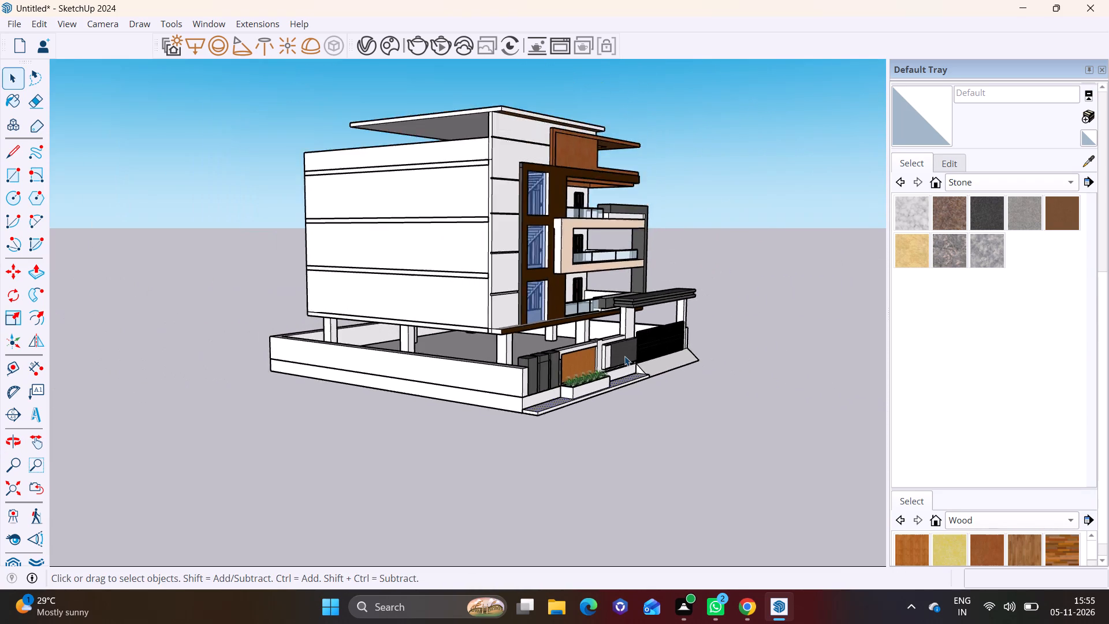
scroll(624, 356, down, 4)
middle_drag(634, 363, 608, 372)
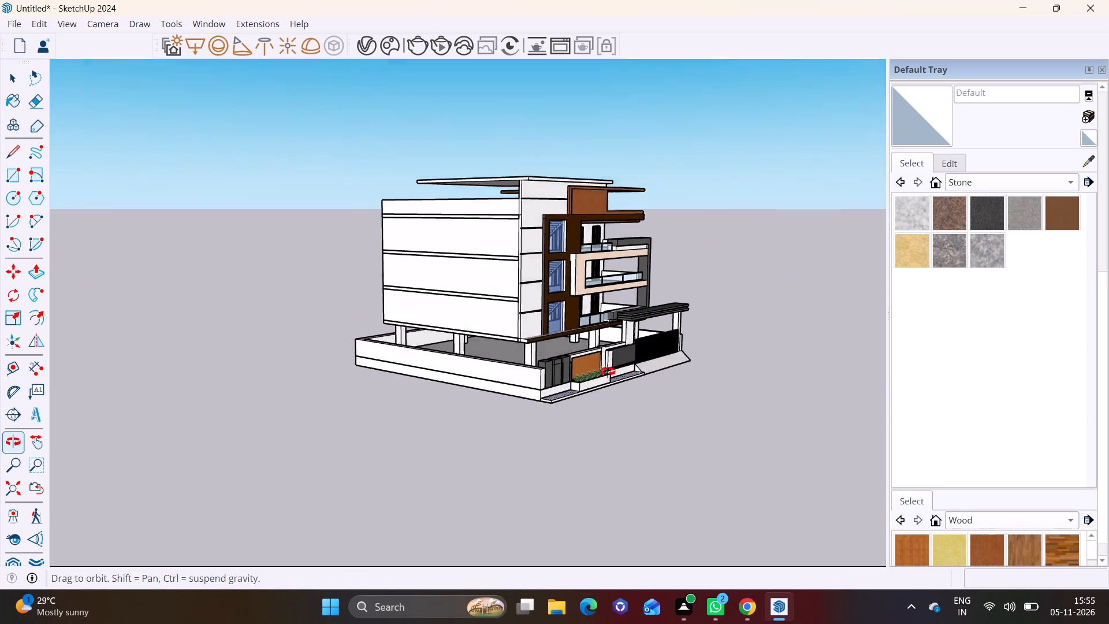
middle_drag(608, 372, 337, 379)
middle_drag(527, 387, 523, 350)
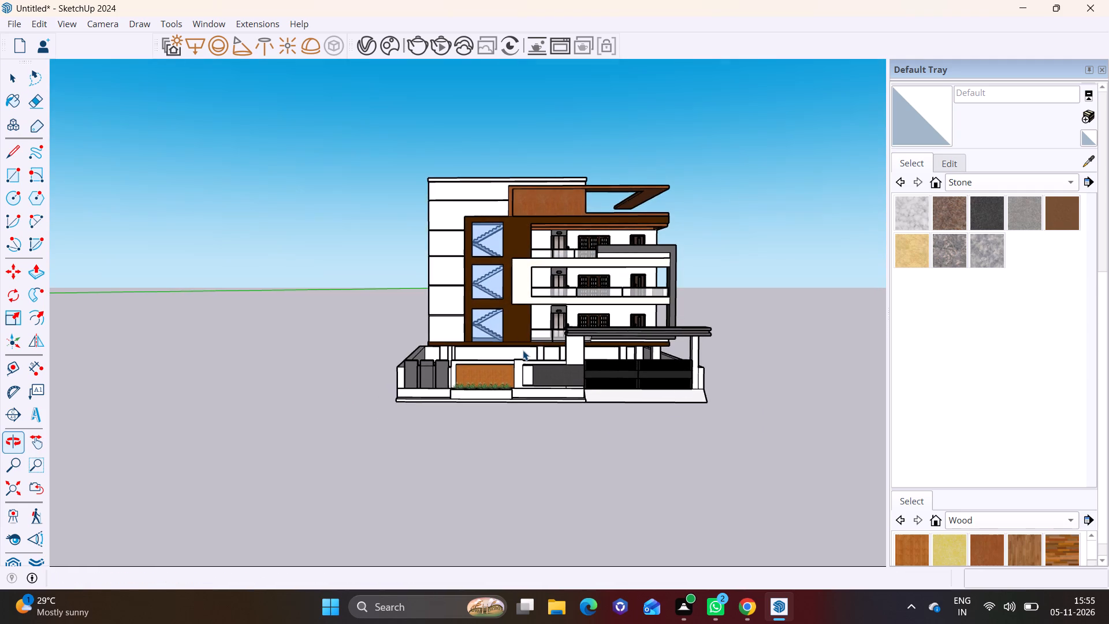
scroll(524, 350, up, 2)
middle_drag(524, 350, 520, 304)
scroll(534, 319, up, 2)
middle_drag(519, 348, 471, 376)
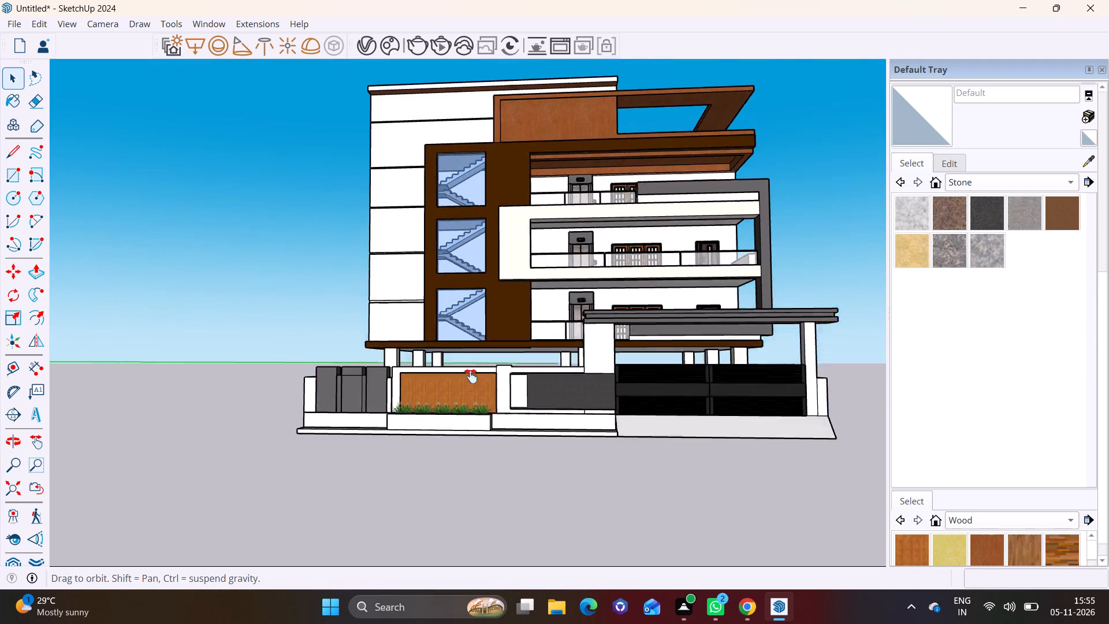
middle_drag(471, 376, 428, 437)
middle_drag(586, 456, 622, 445)
scroll(497, 447, up, 2)
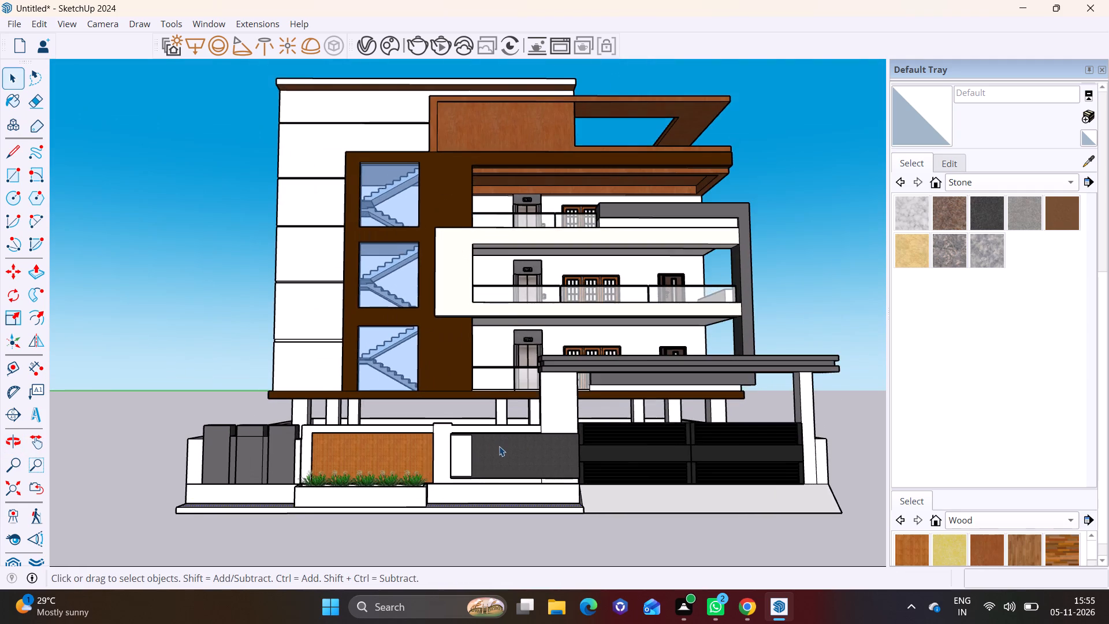
scroll(499, 446, down, 1)
shift+middle_drag(499, 446, 478, 454)
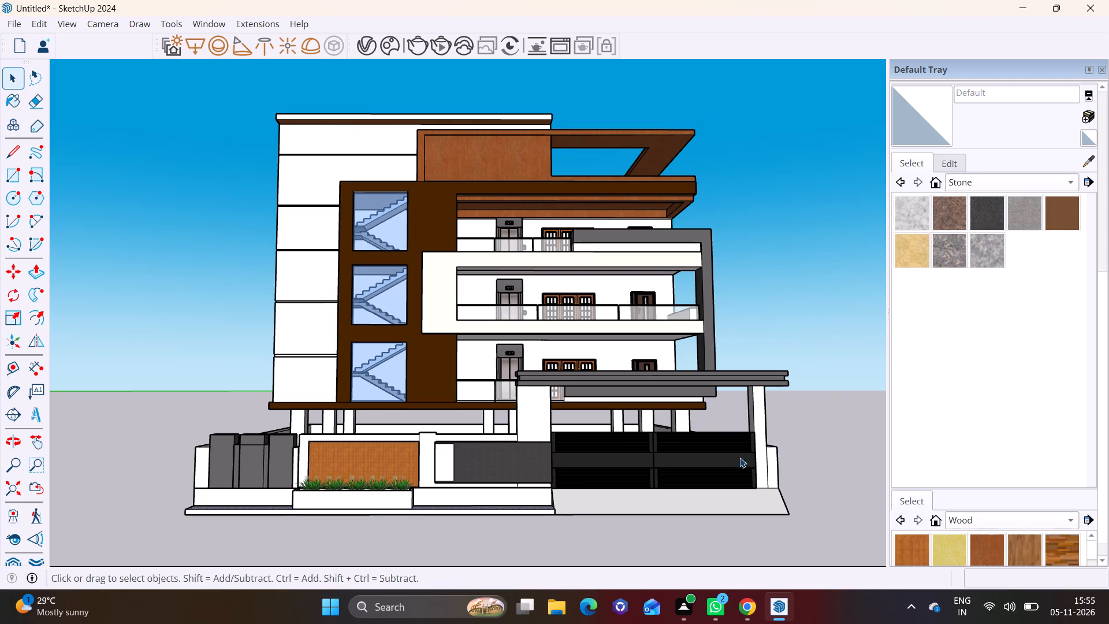
Paint the six white front wall panels beside the brown staircase frame with Granite Light Gray stone.
click(1015, 212)
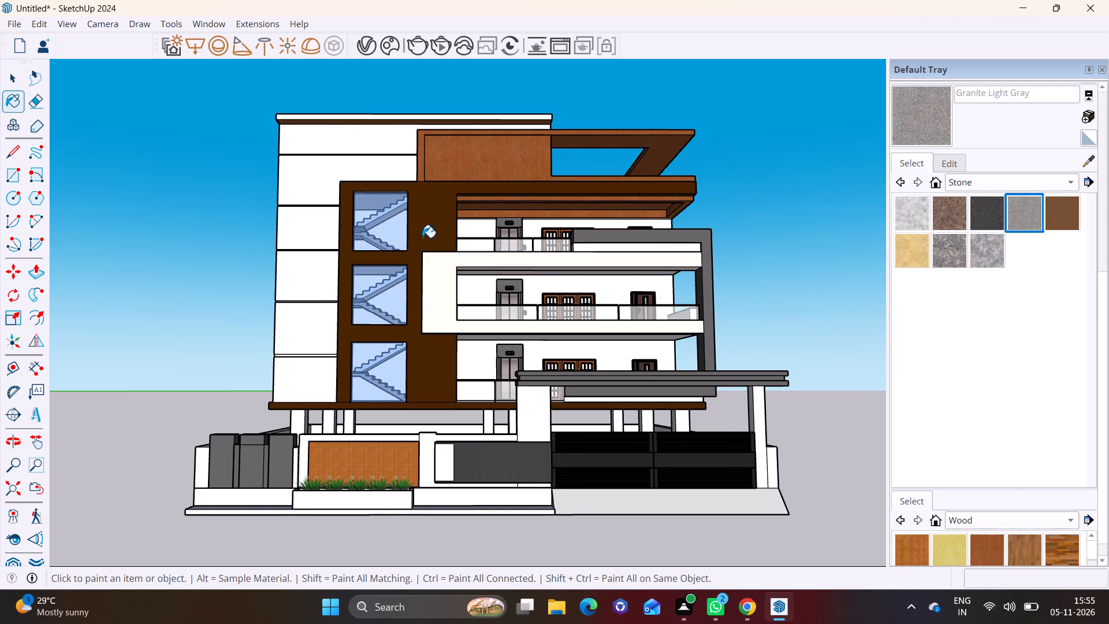
click(304, 229)
click(299, 192)
click(323, 140)
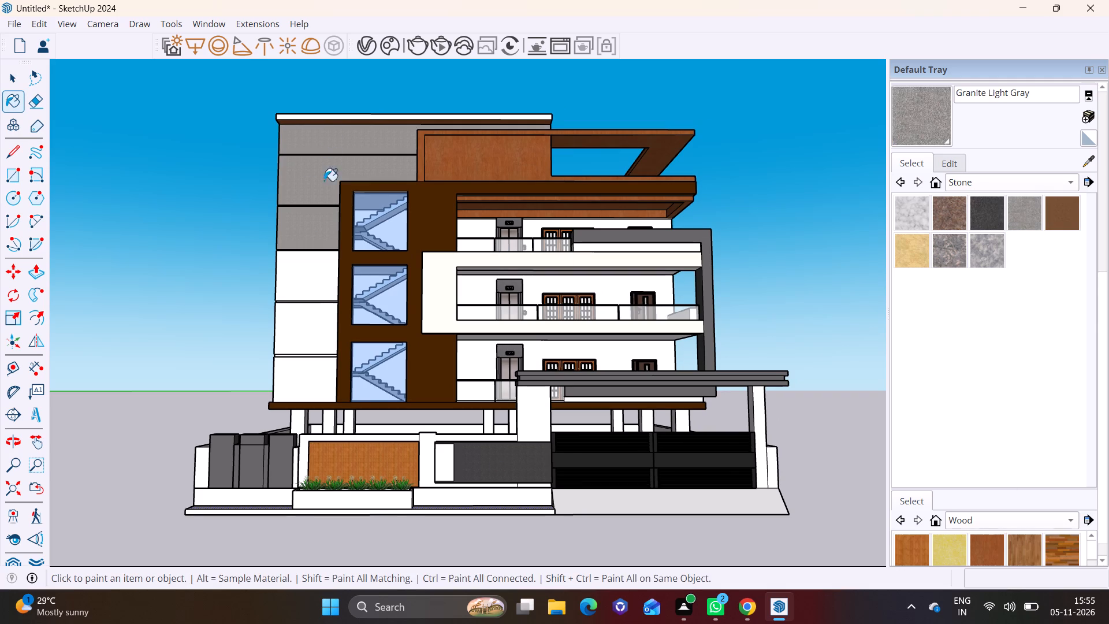
click(312, 286)
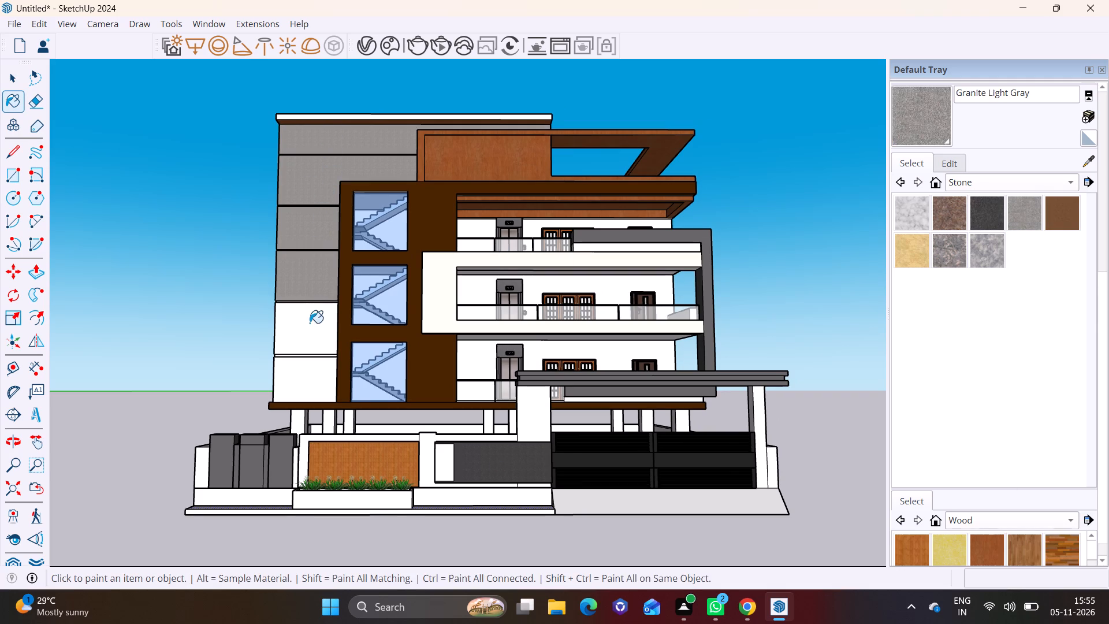
click(314, 341)
click(307, 373)
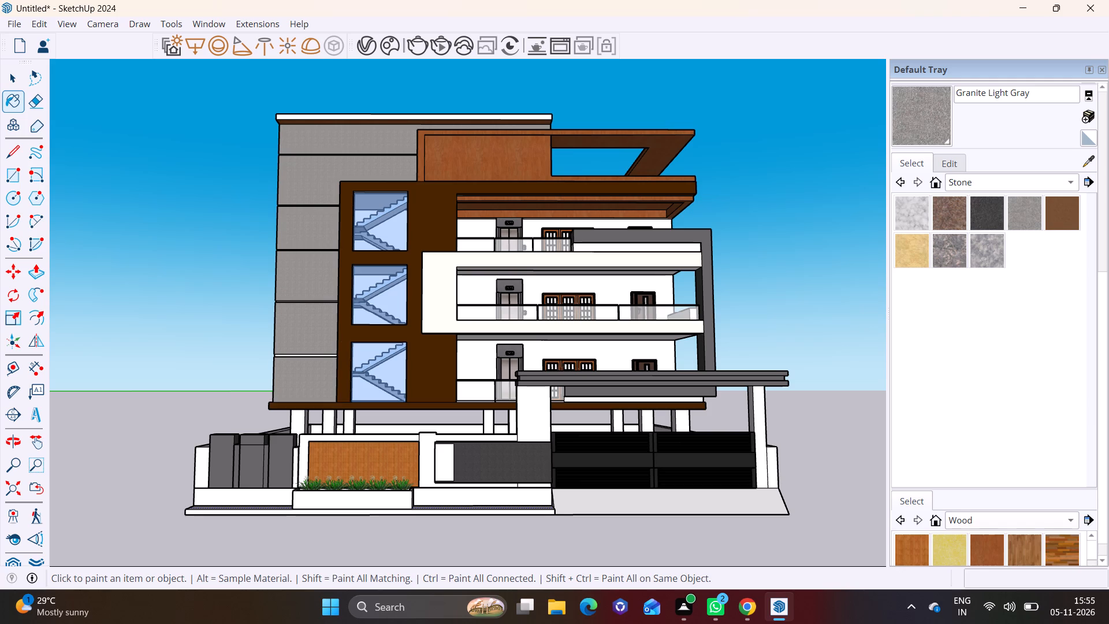
Lighten the Granite Light Gray material by raising its HSB brightness to 92.
click(950, 163)
click(981, 297)
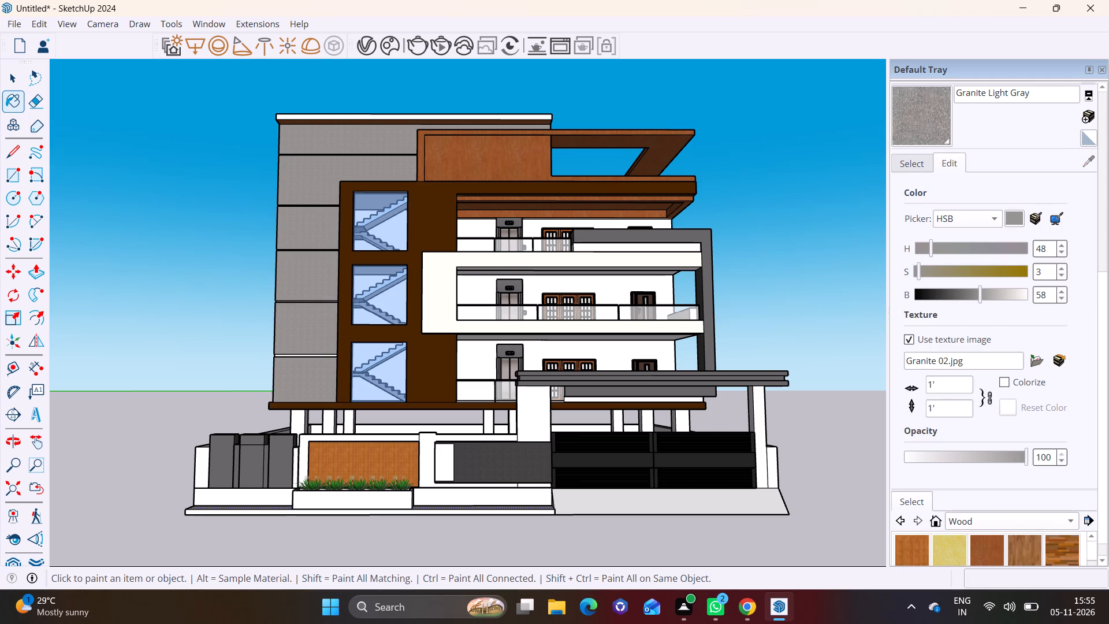
drag(980, 296, 1011, 296)
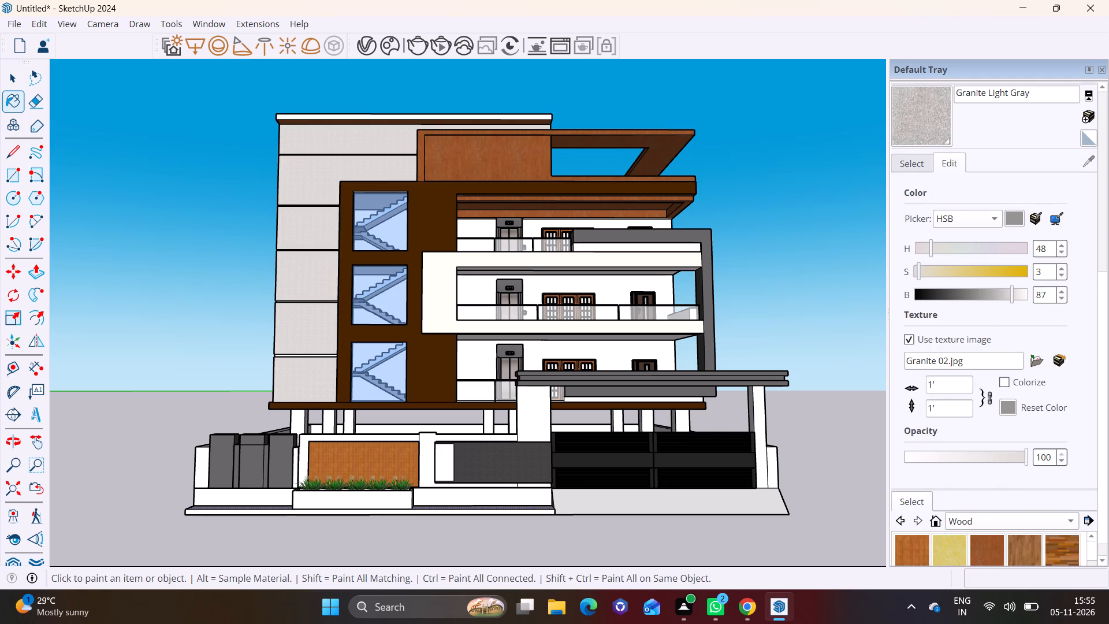
drag(1011, 296, 1025, 298)
drag(1023, 296, 1017, 295)
key(space)
click(835, 295)
key(space)
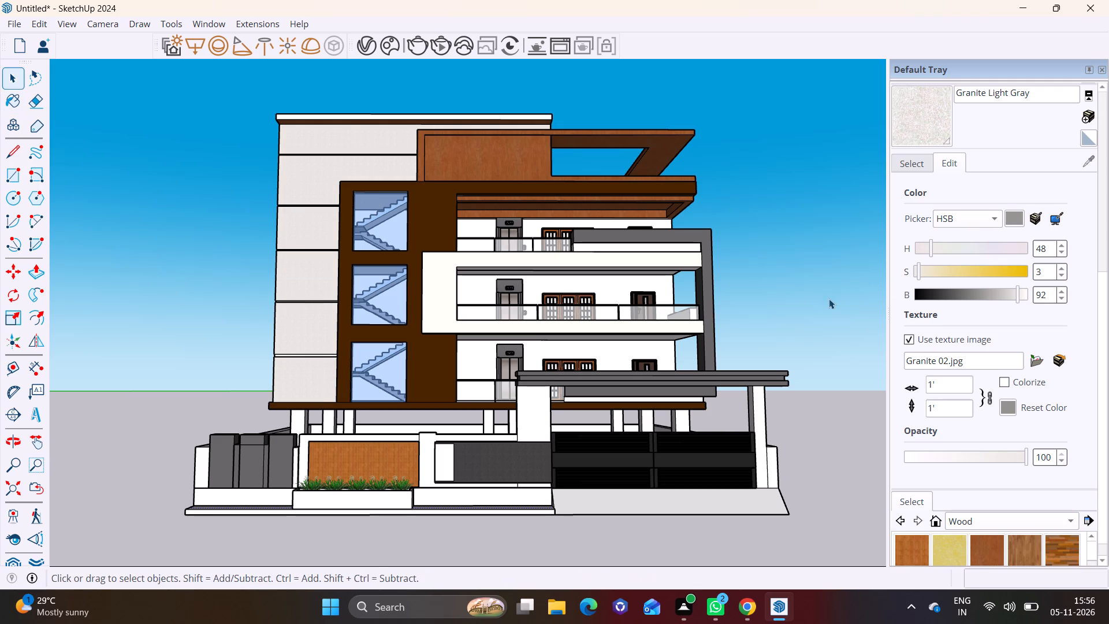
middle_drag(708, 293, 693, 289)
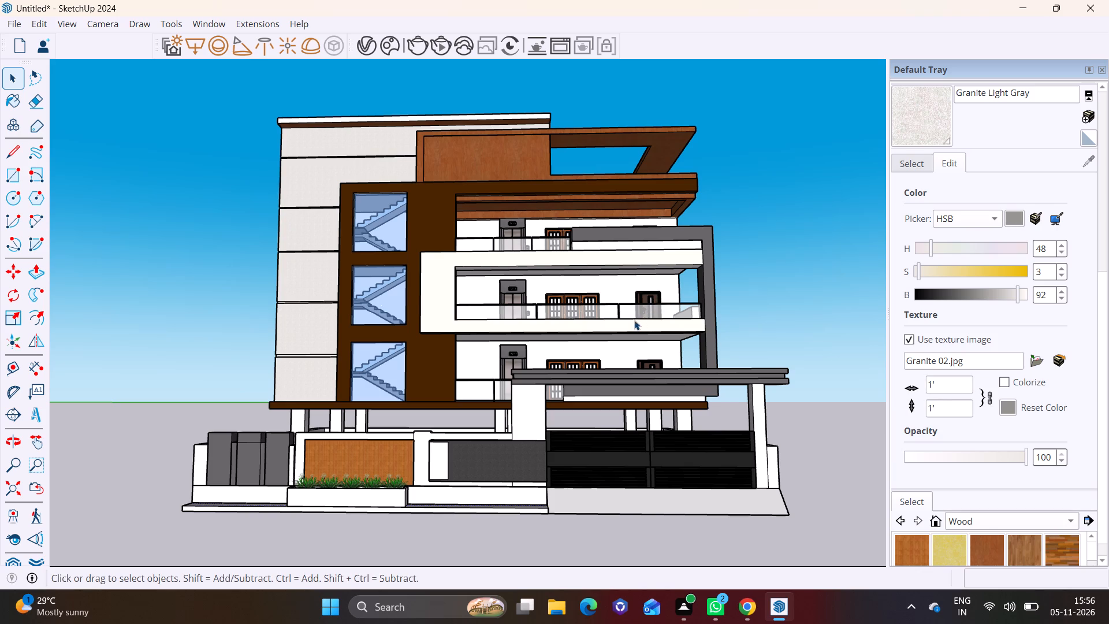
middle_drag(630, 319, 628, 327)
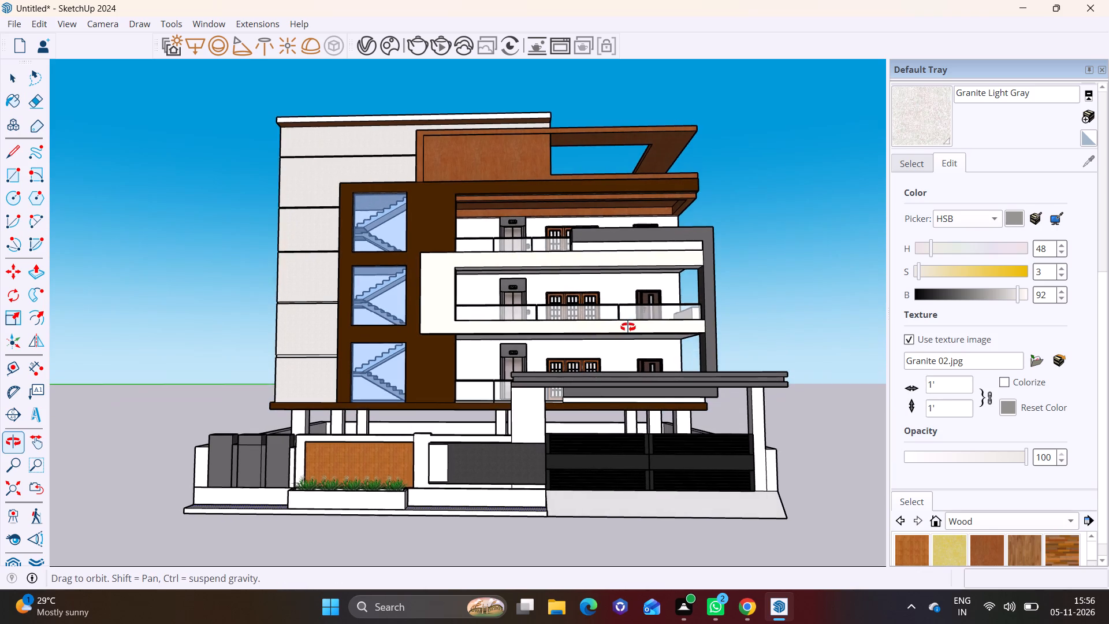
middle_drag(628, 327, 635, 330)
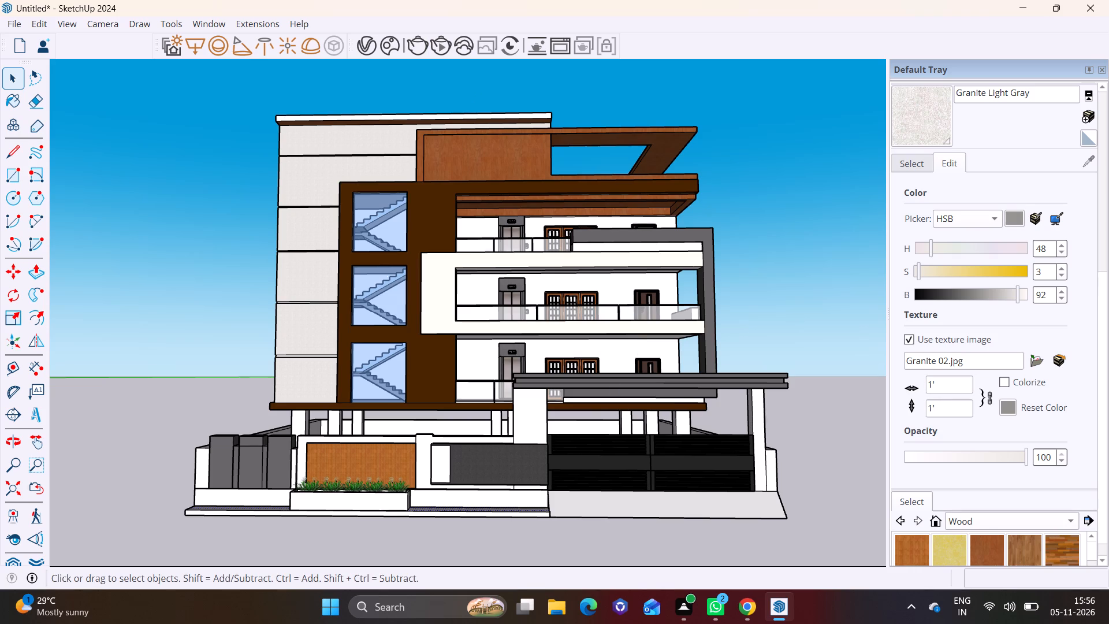
Search 3D Warehouse for WOMEN models.
click(221, 26)
click(284, 136)
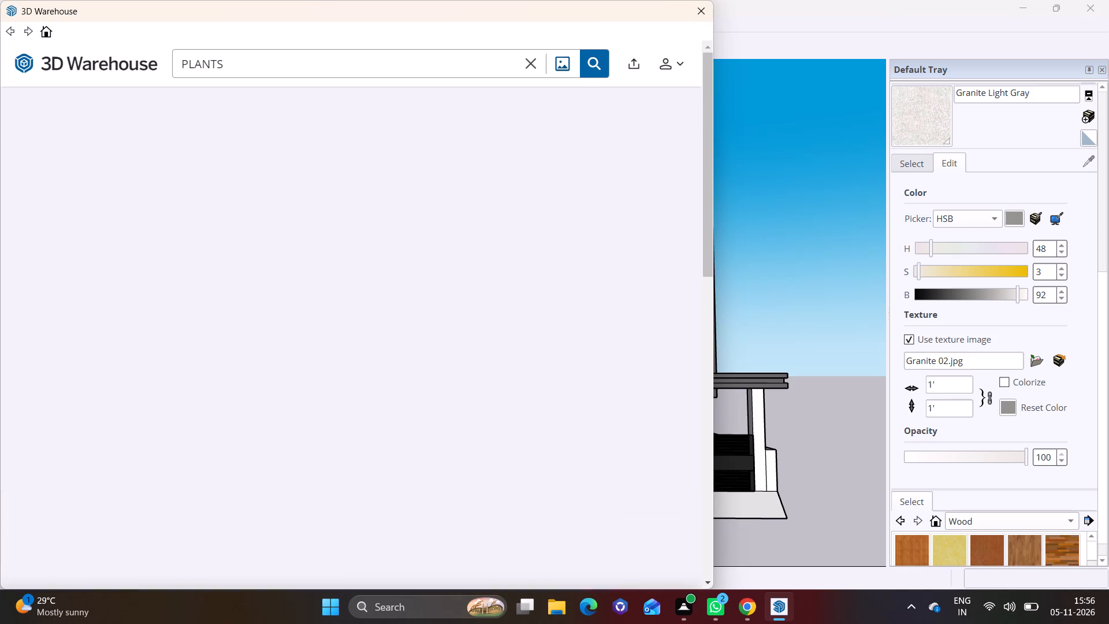
click(537, 61)
click(468, 66)
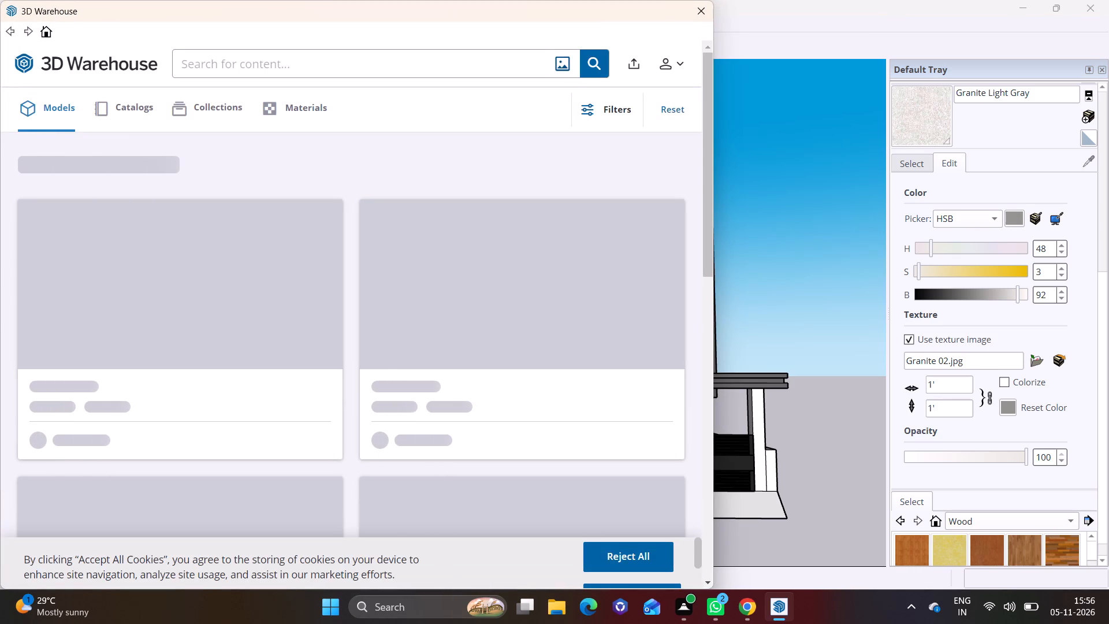
text(WOMEN)
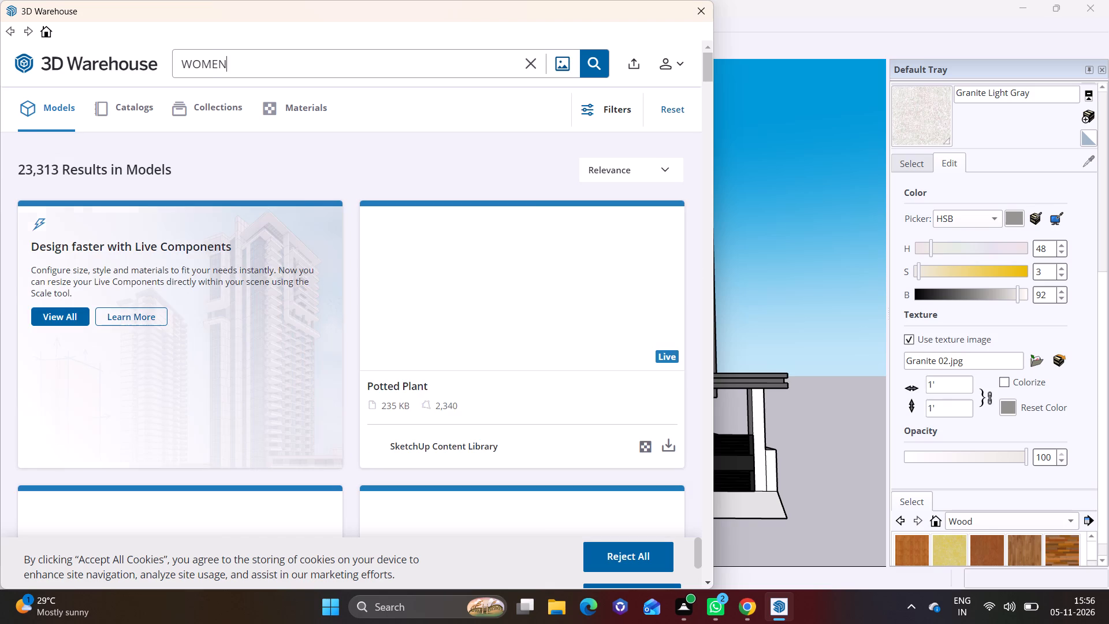
key(Return)
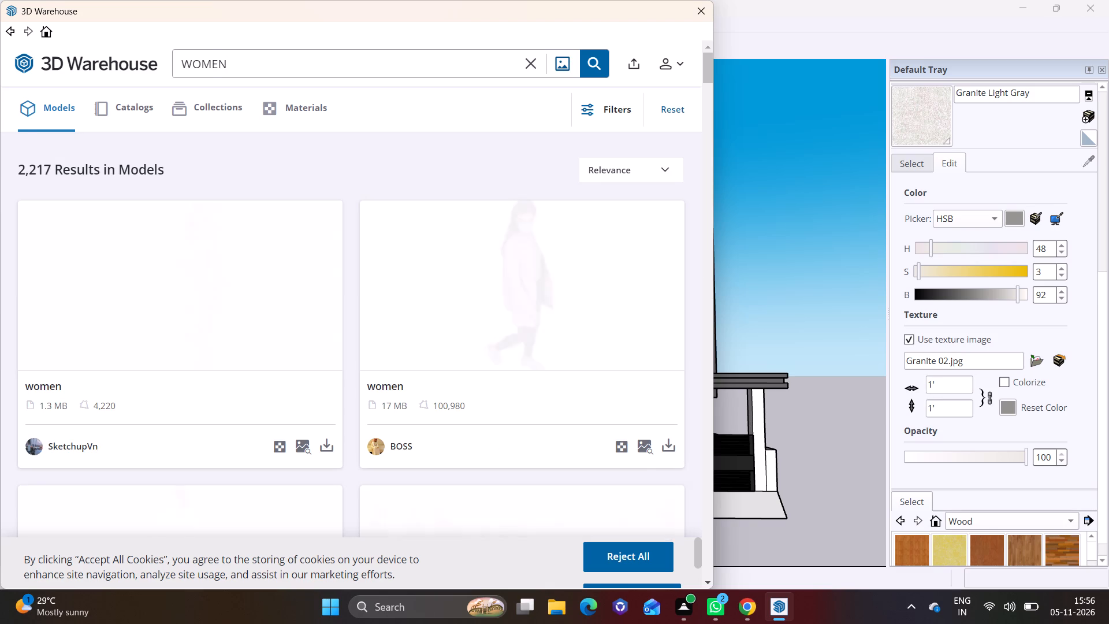
Browse the women models and load the 127 KB figure in the blue dress directly into the SketchUp model.
scroll(436, 280, down, 6)
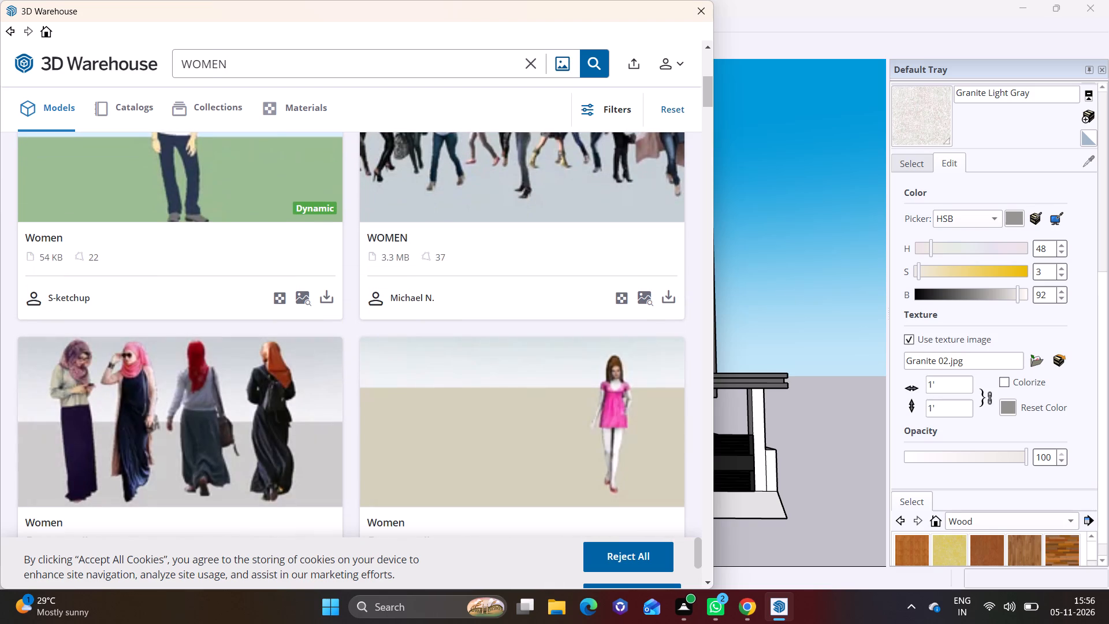
scroll(459, 348, up, 2)
scroll(459, 348, down, 7)
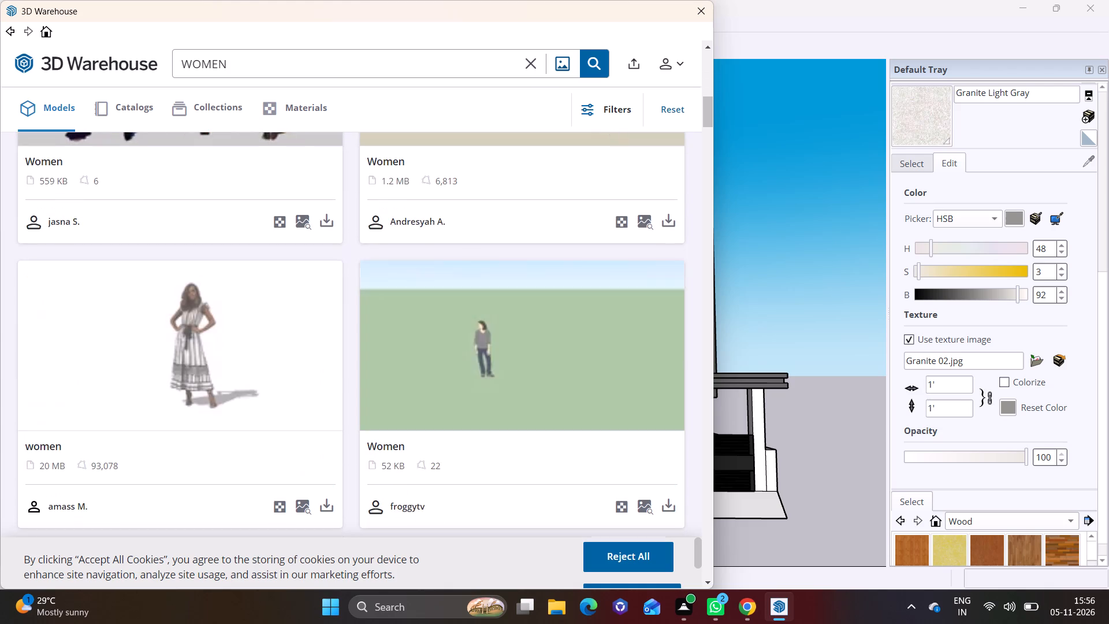
scroll(459, 348, down, 12)
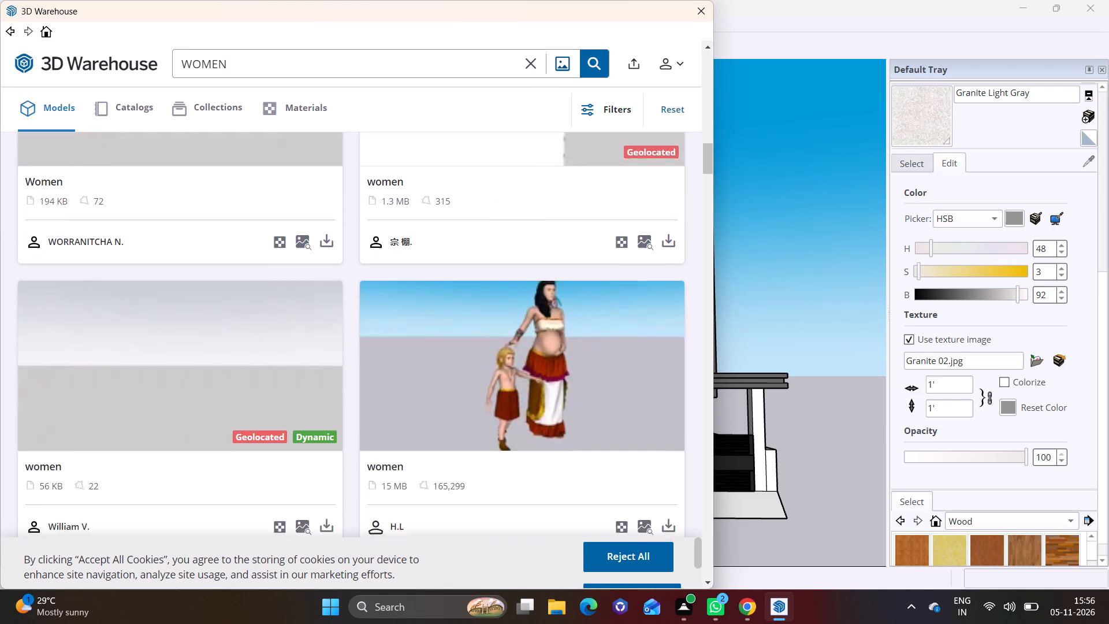
scroll(459, 348, down, 4)
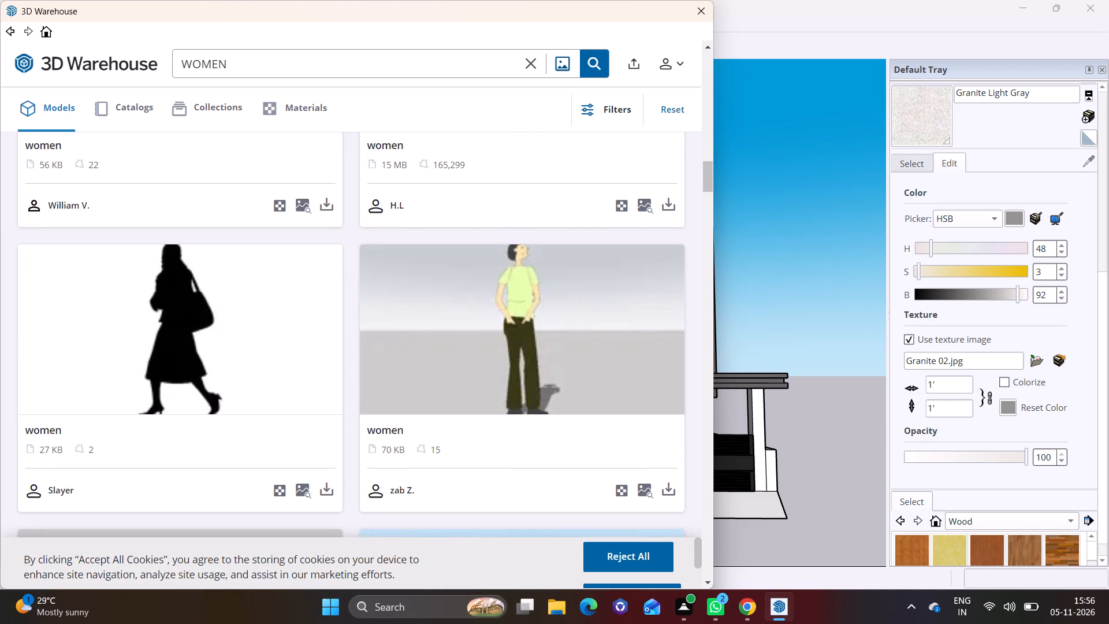
scroll(459, 348, down, 13)
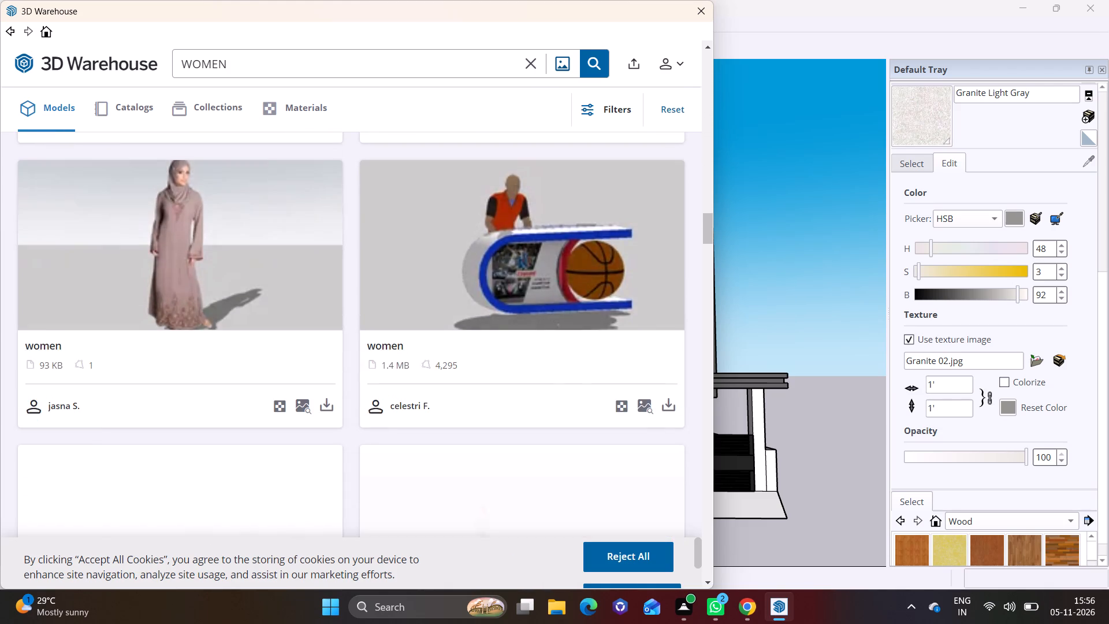
scroll(459, 348, down, 11)
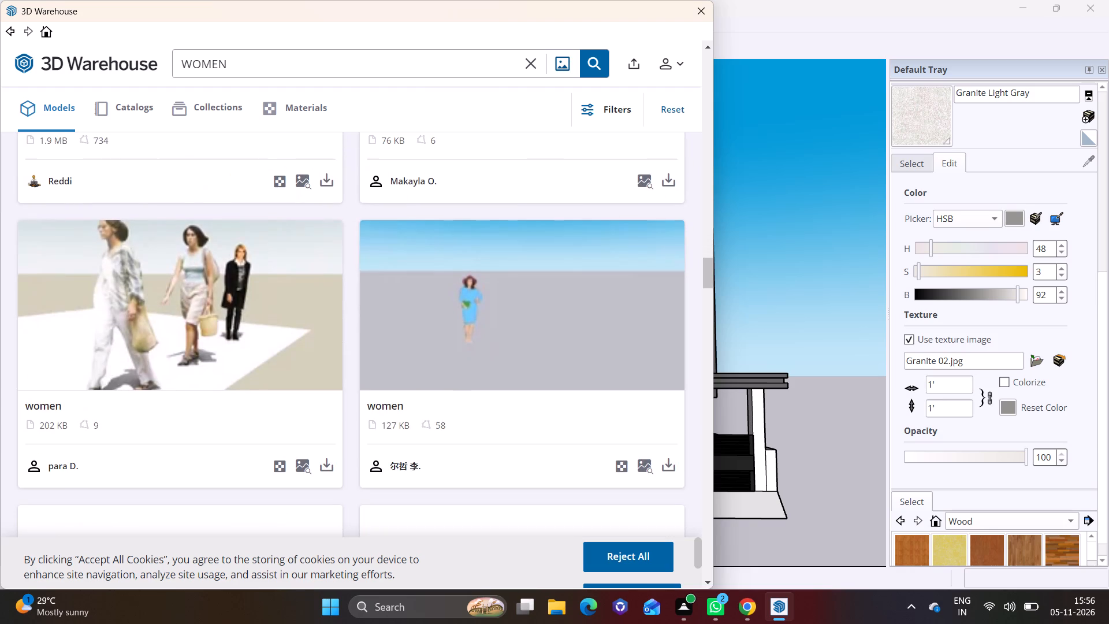
scroll(459, 348, down, 3)
scroll(459, 348, up, 3)
scroll(459, 348, down, 2)
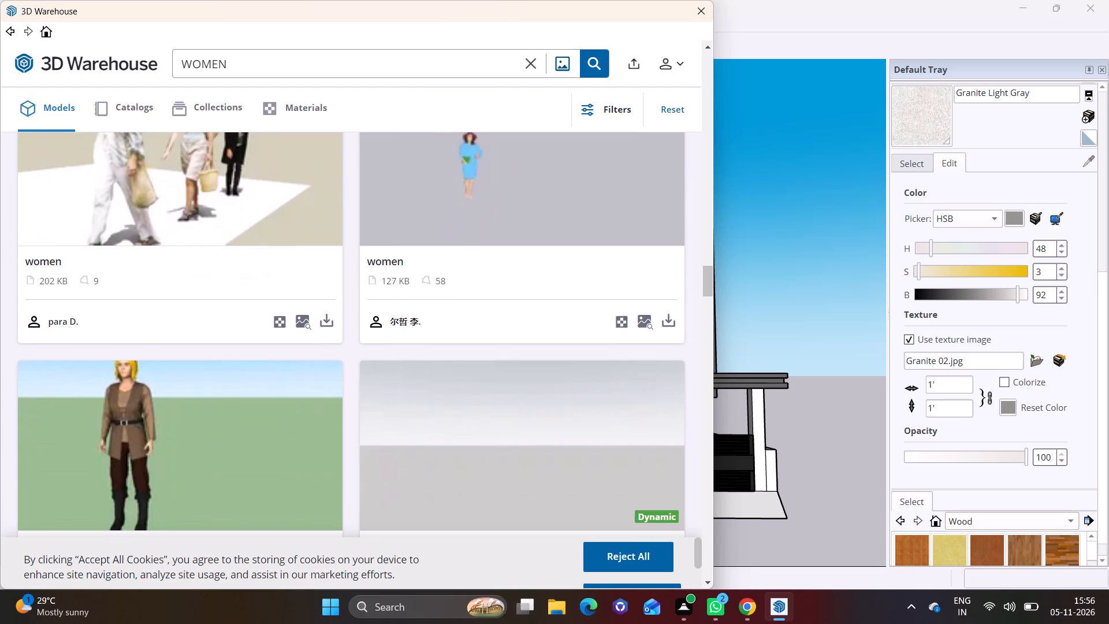
click(668, 322)
click(325, 307)
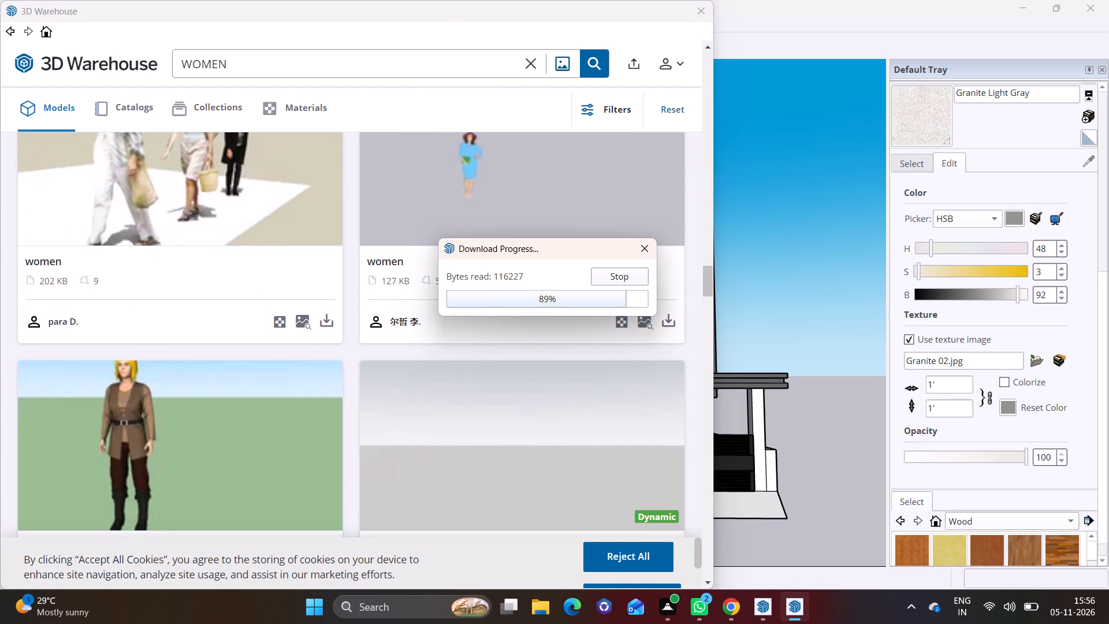
Place the woman figure at the lowest floor's balcony, between the brown staircase frame and the lift.
scroll(487, 374, up, 2)
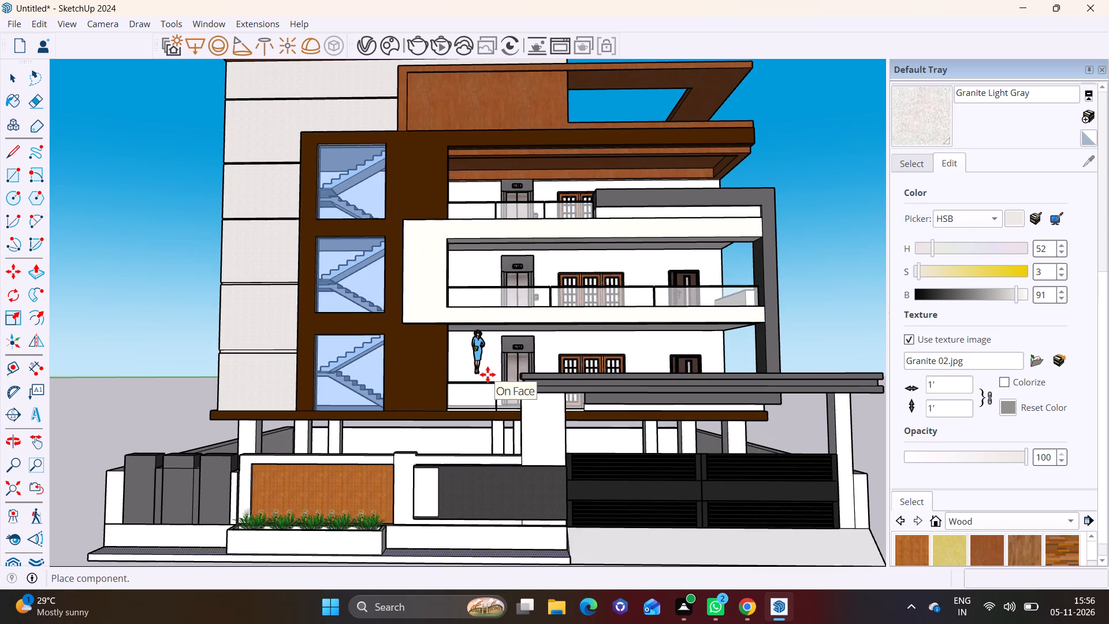
scroll(488, 377, up, 9)
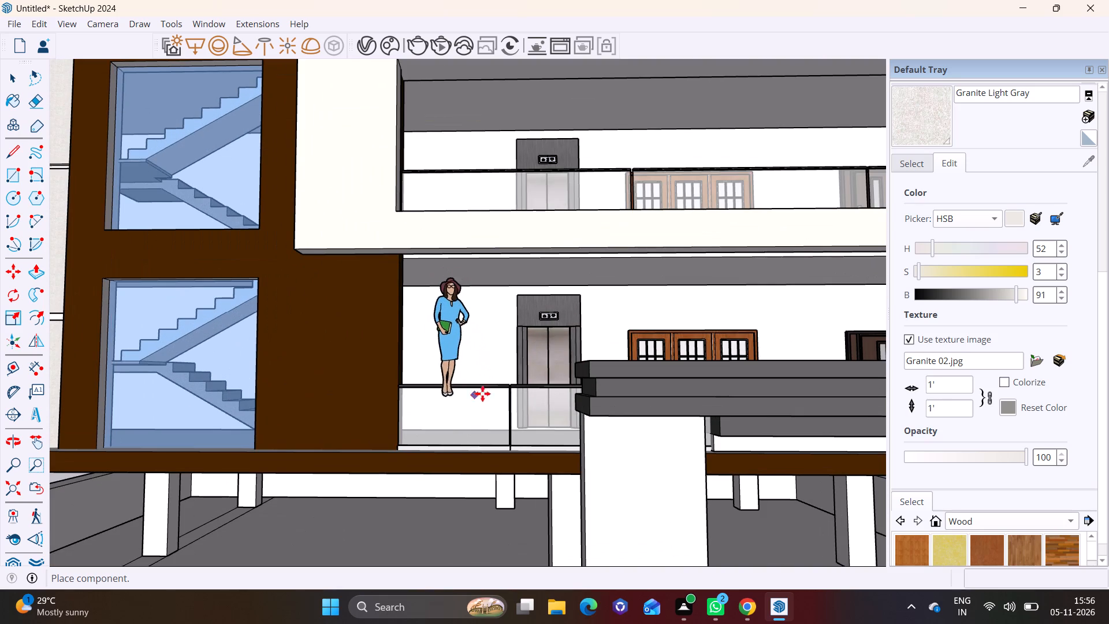
click(486, 375)
Move the woman figure in several passes to bring it behind the glass railing of the lowest balcony, beside the lift.
middle_drag(533, 381, 338, 414)
click(425, 367)
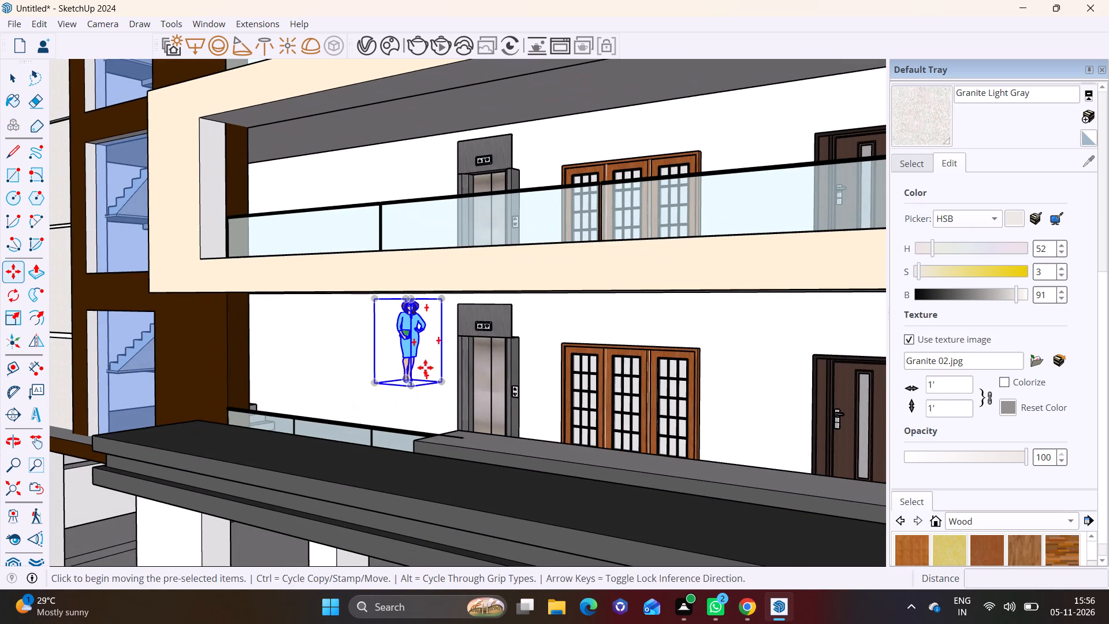
click(369, 414)
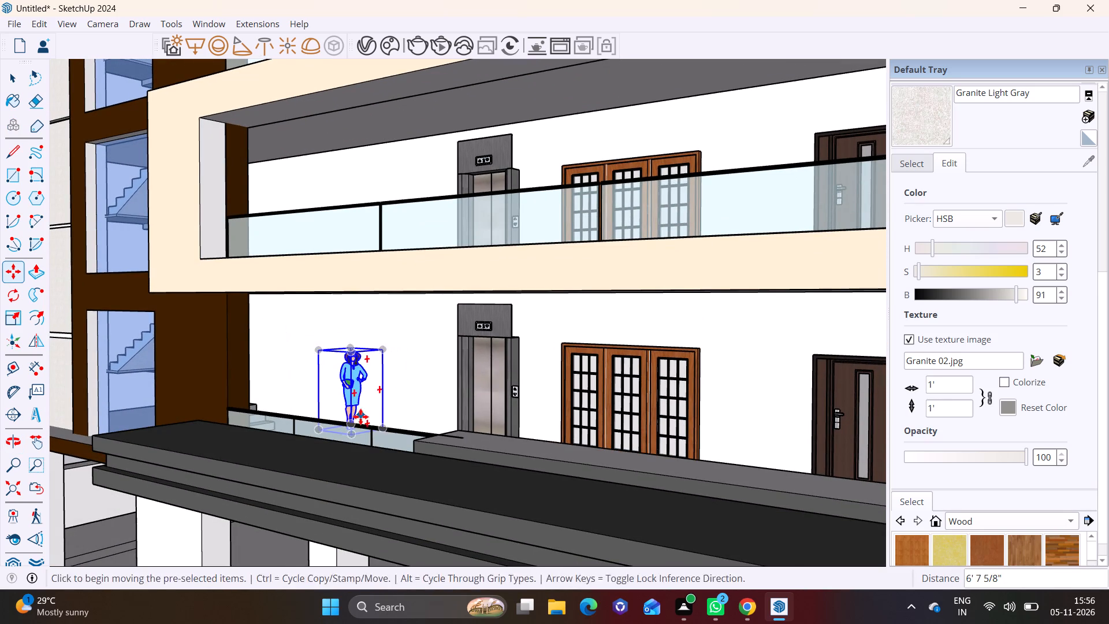
middle_drag(360, 417, 537, 440)
click(407, 411)
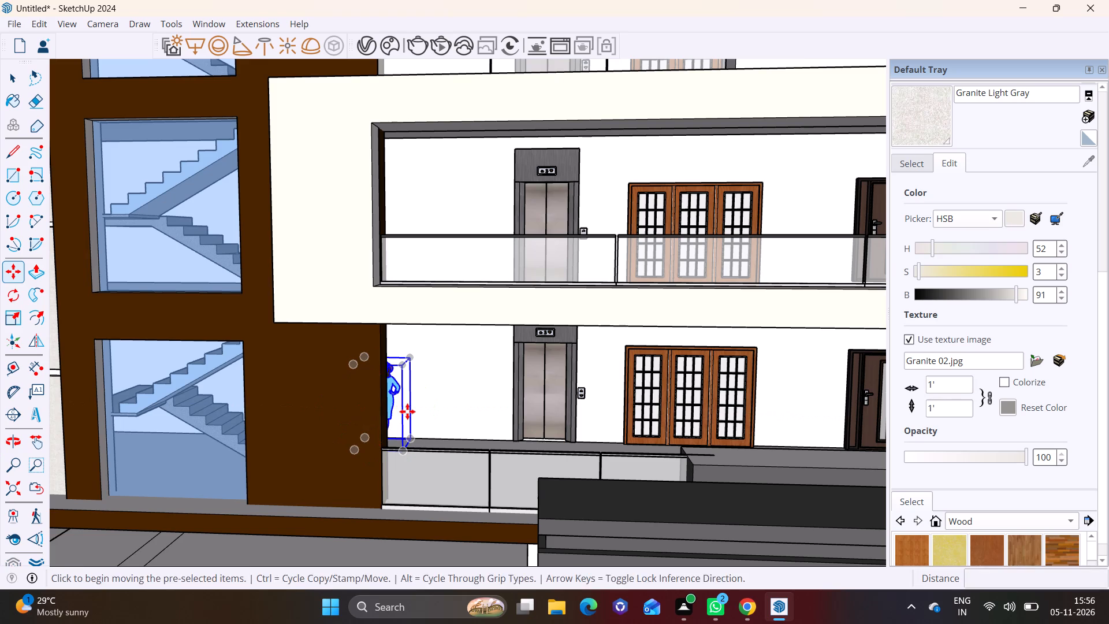
click(458, 443)
middle_drag(515, 469, 532, 356)
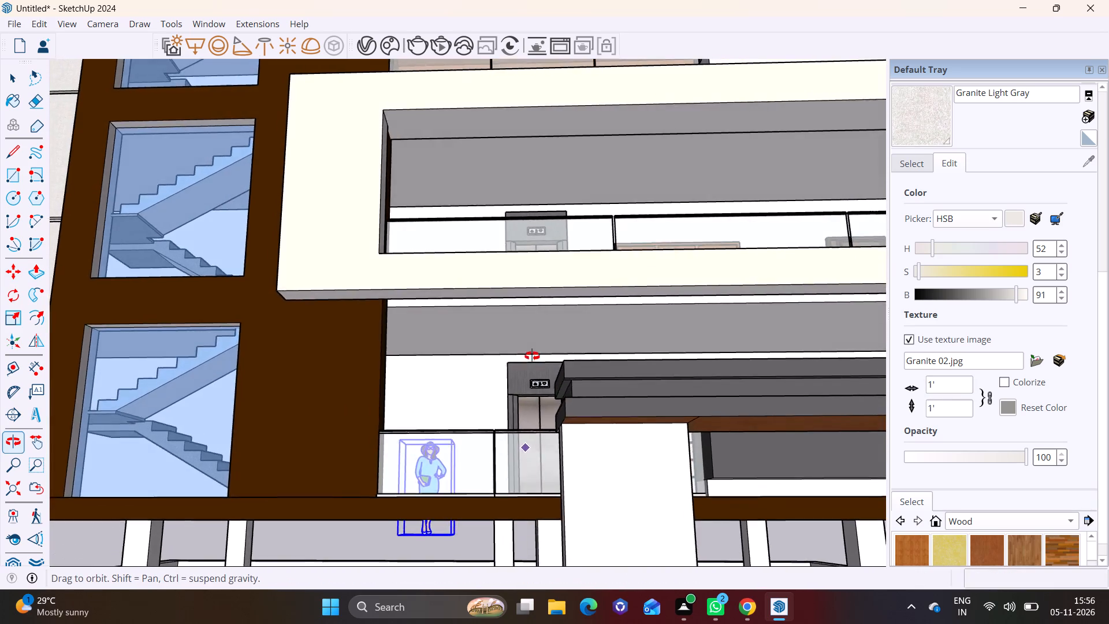
middle_drag(532, 356, 476, 476)
click(449, 413)
click(454, 374)
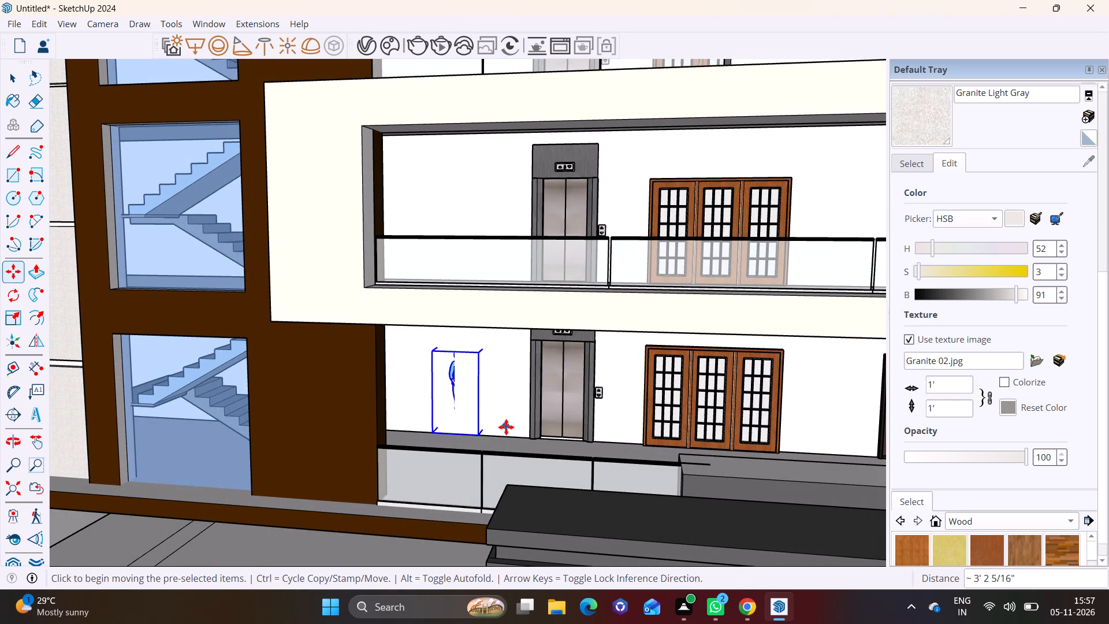
middle_drag(506, 427, 345, 446)
click(447, 434)
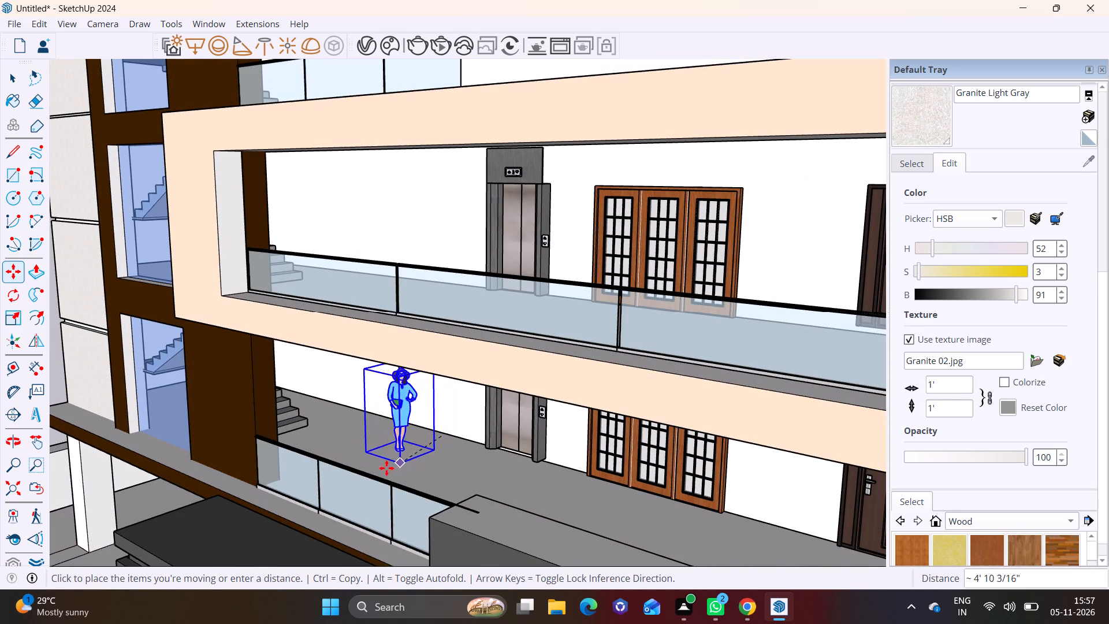
click(339, 487)
Lower the woman figure about 1' 8 5/8" onto the balcony floor and shift it about 2' 7 1/2" towards the brown staircase frame.
middle_drag(428, 478, 630, 392)
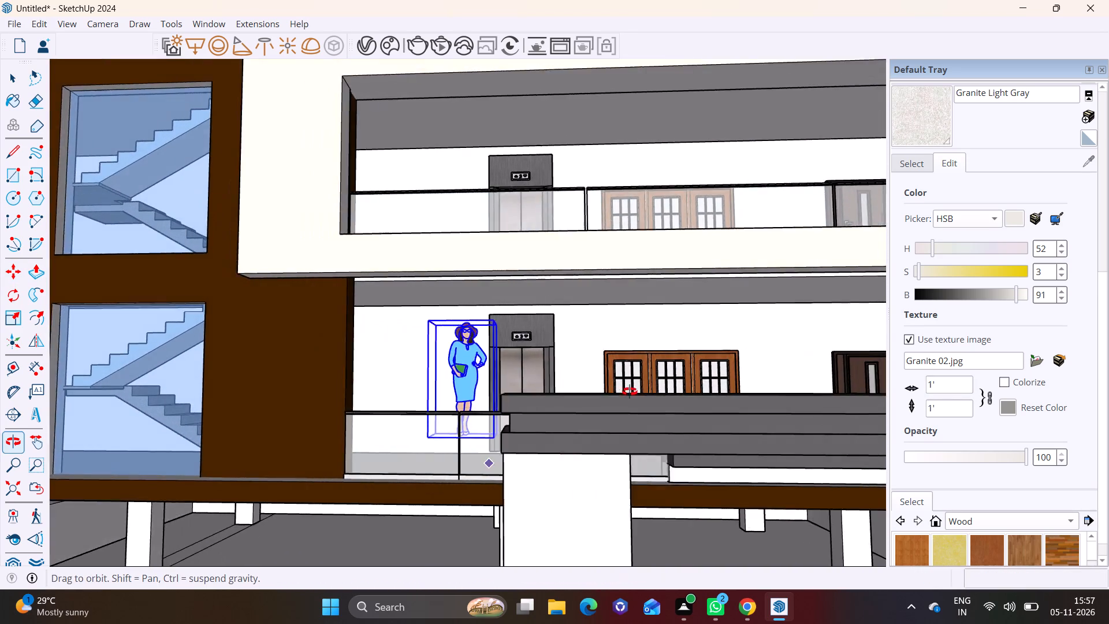
middle_drag(630, 392, 694, 396)
click(348, 313)
click(343, 348)
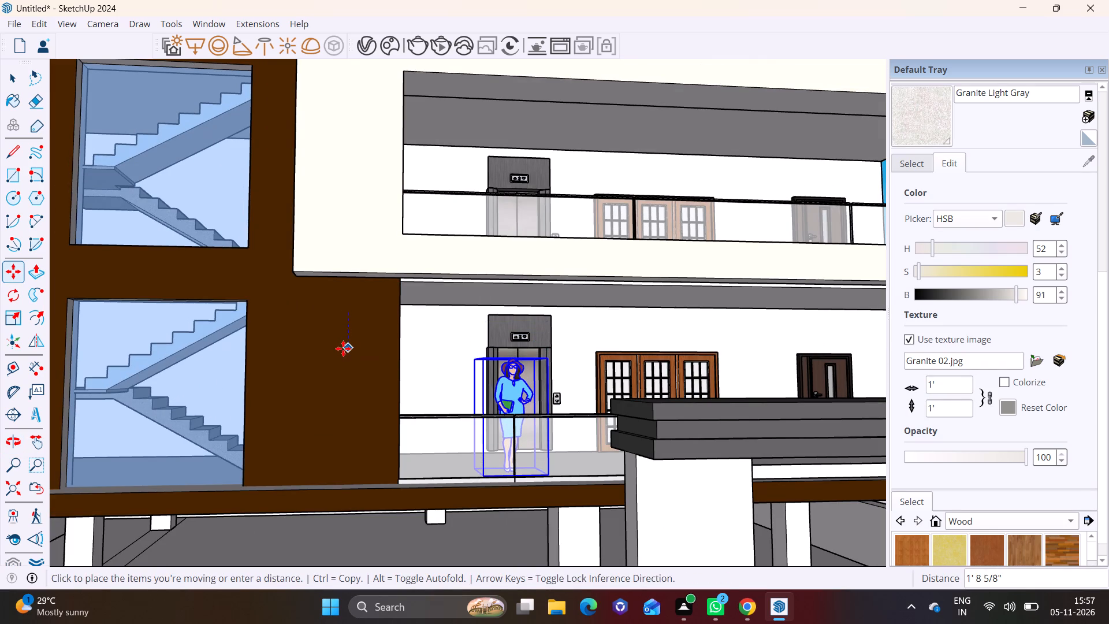
click(373, 362)
click(318, 367)
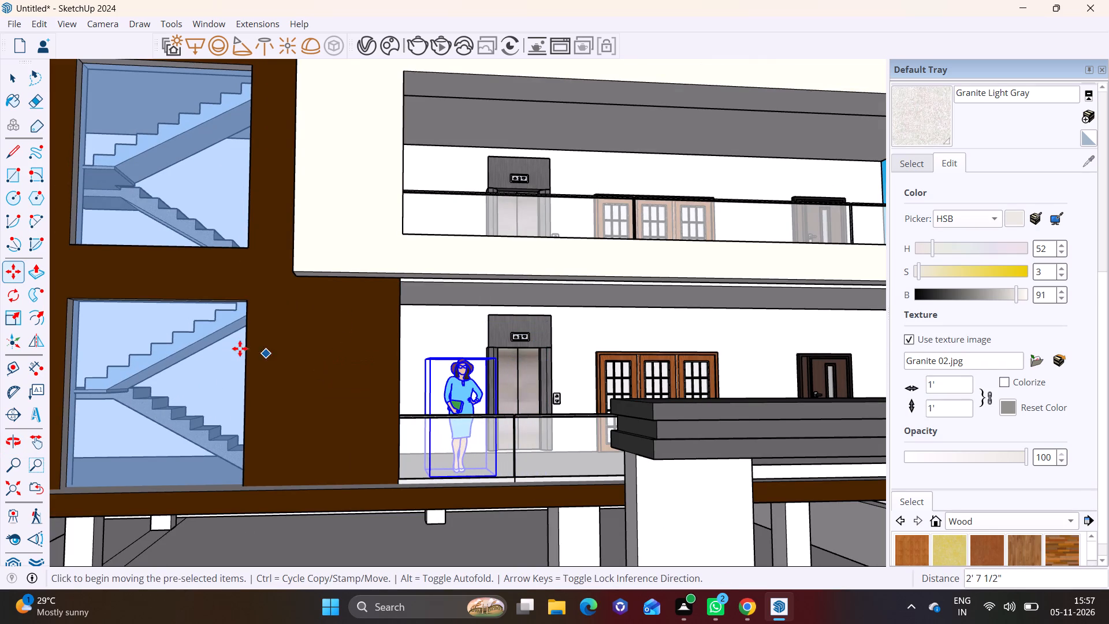
scroll(238, 347, down, 9)
click(18, 79)
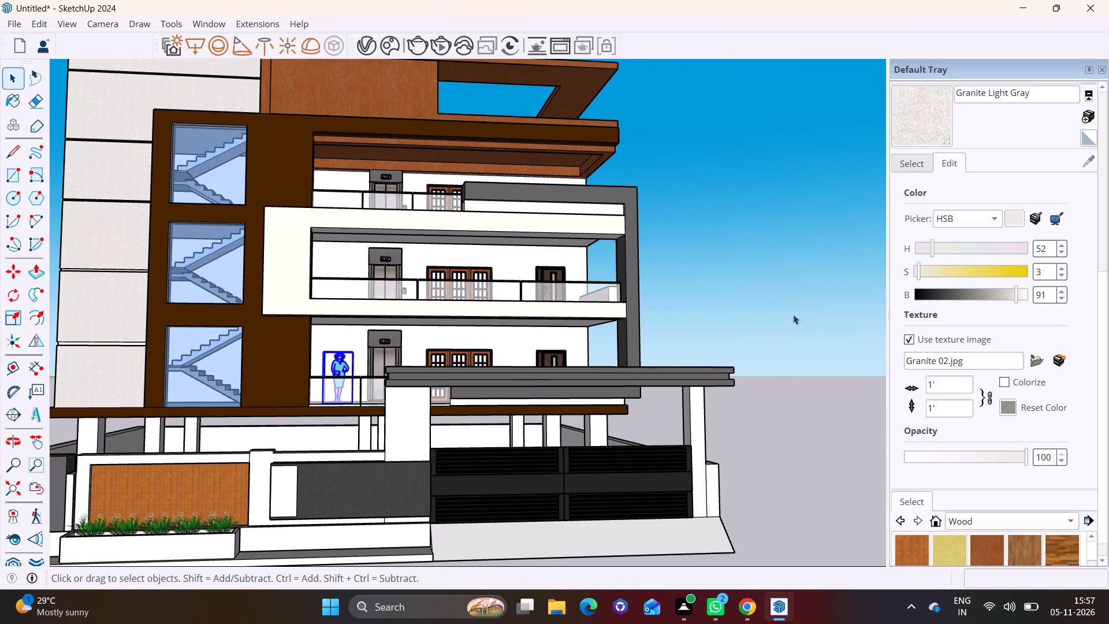
click(802, 315)
Save the model on the Desktop as a SketchUp file named DD.
middle_drag(757, 334, 699, 376)
scroll(609, 373, down, 2)
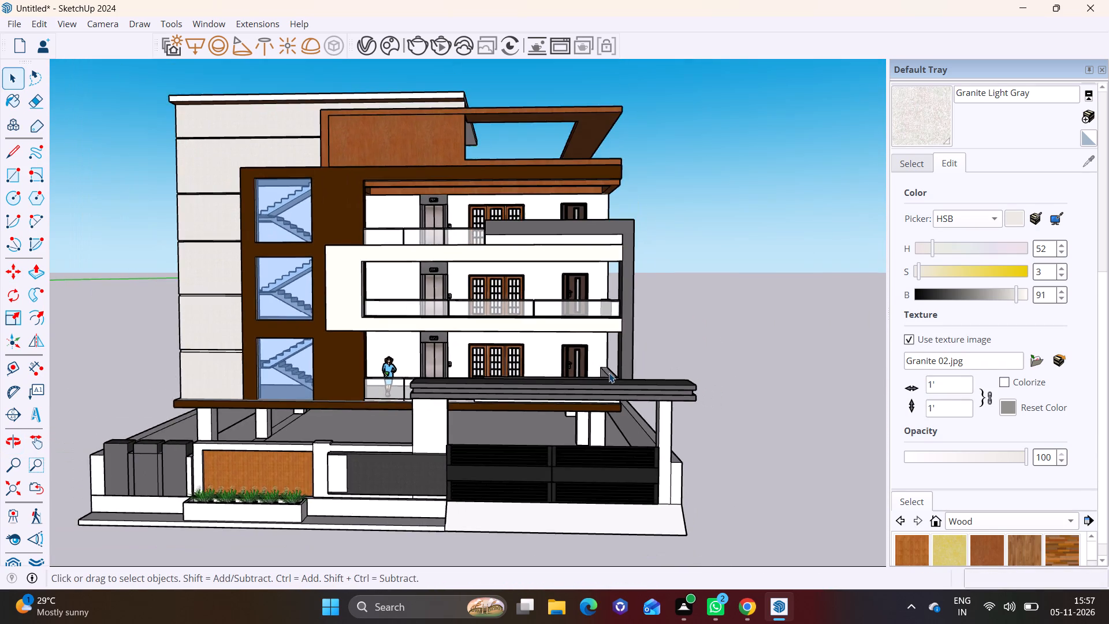
scroll(609, 373, down, 1)
middle_drag(603, 372, 668, 377)
middle_drag(669, 374, 675, 352)
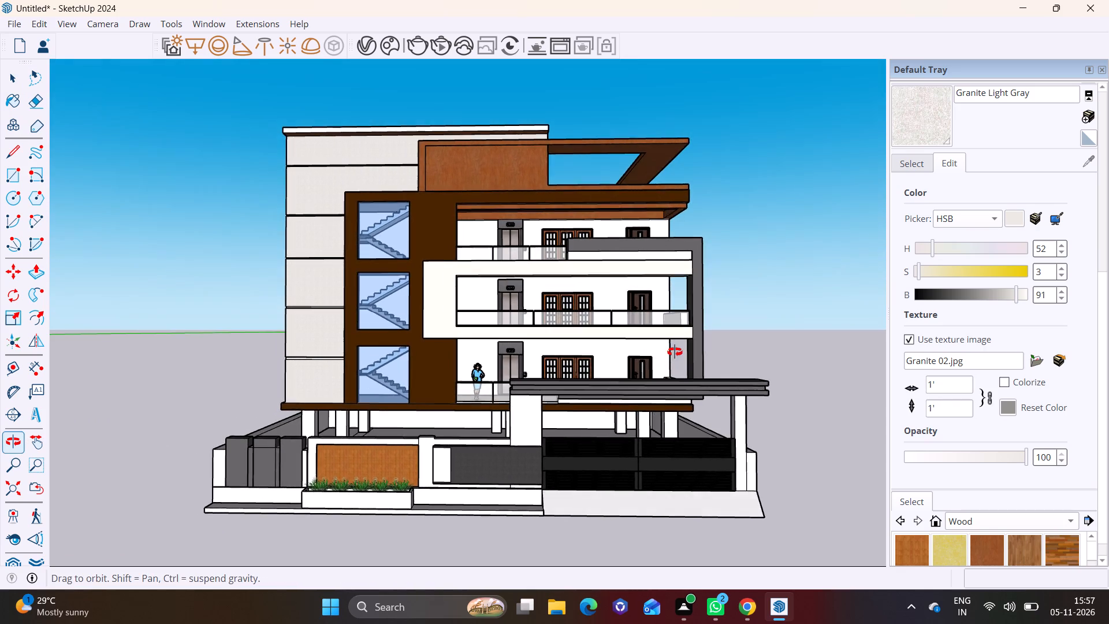
middle_drag(675, 352, 685, 351)
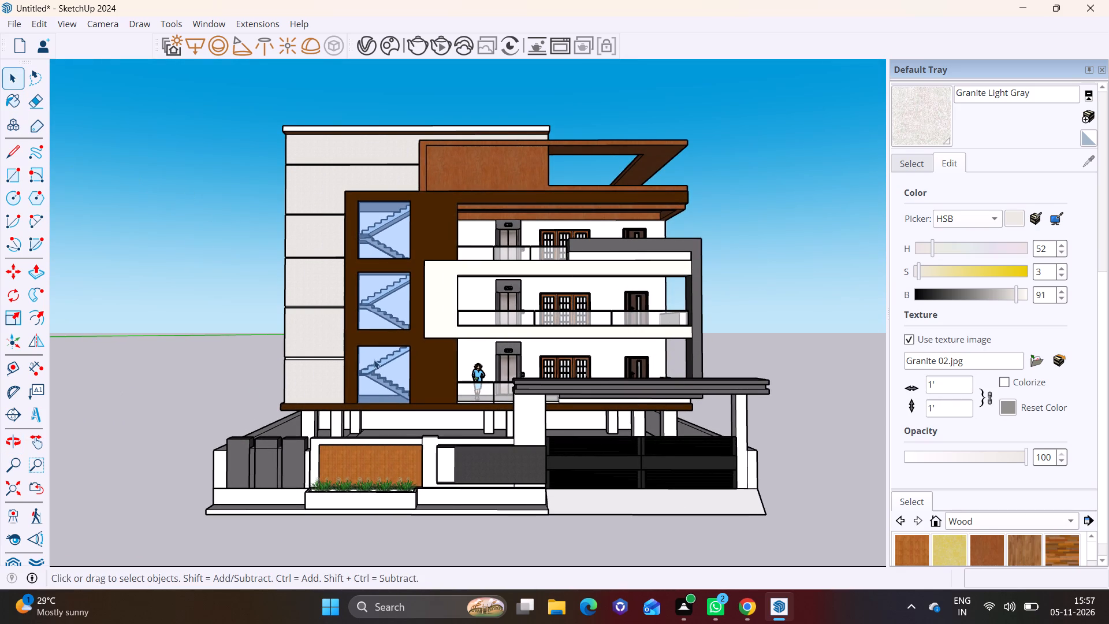
key(ctrl+s)
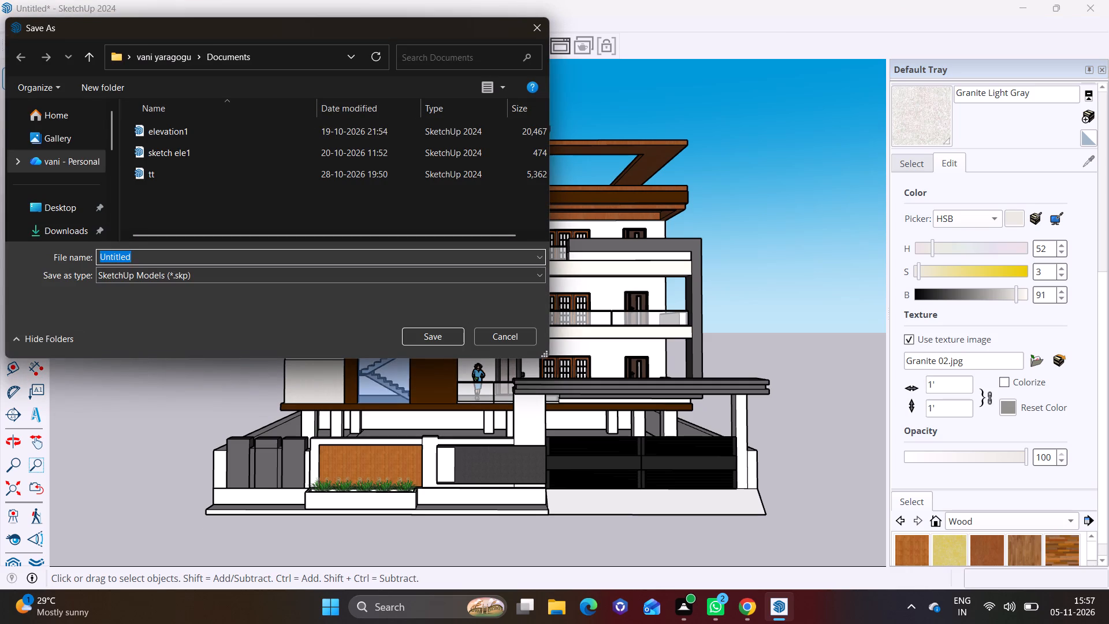
text(DD)
click(77, 207)
click(426, 333)
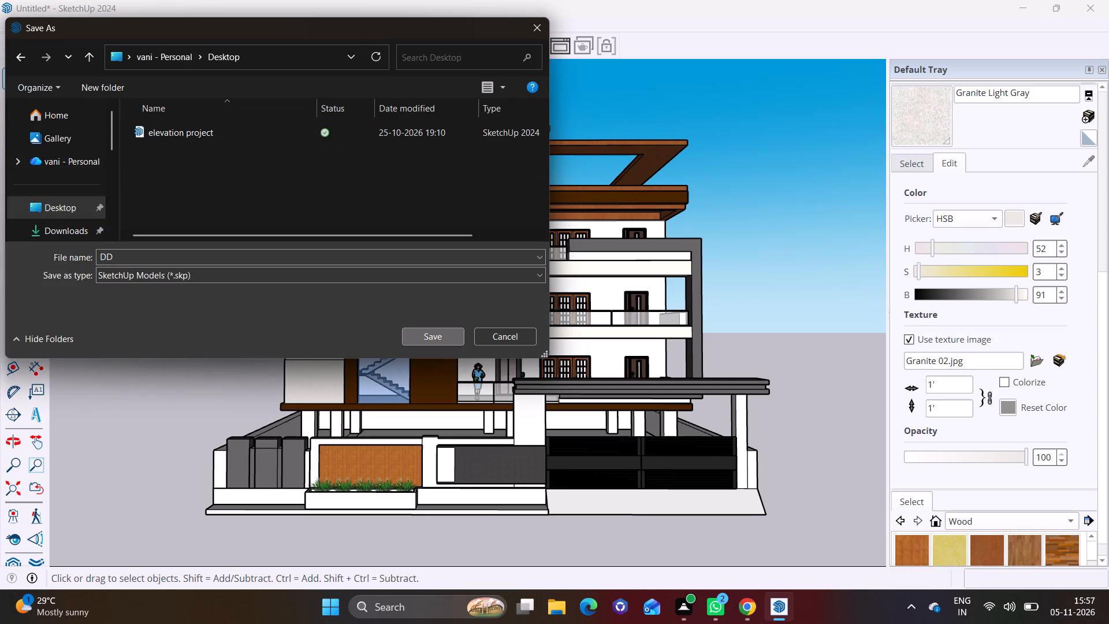
Print the current front view of the whole building to a PDF named DD1 on the Desktop.
key(ctrl+p)
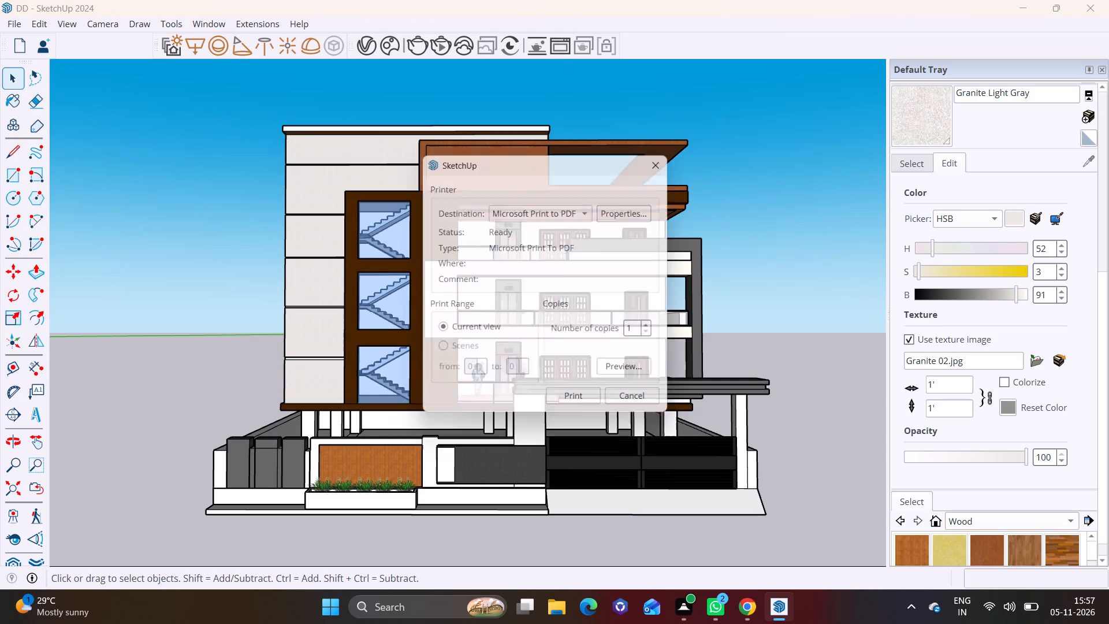
click(576, 402)
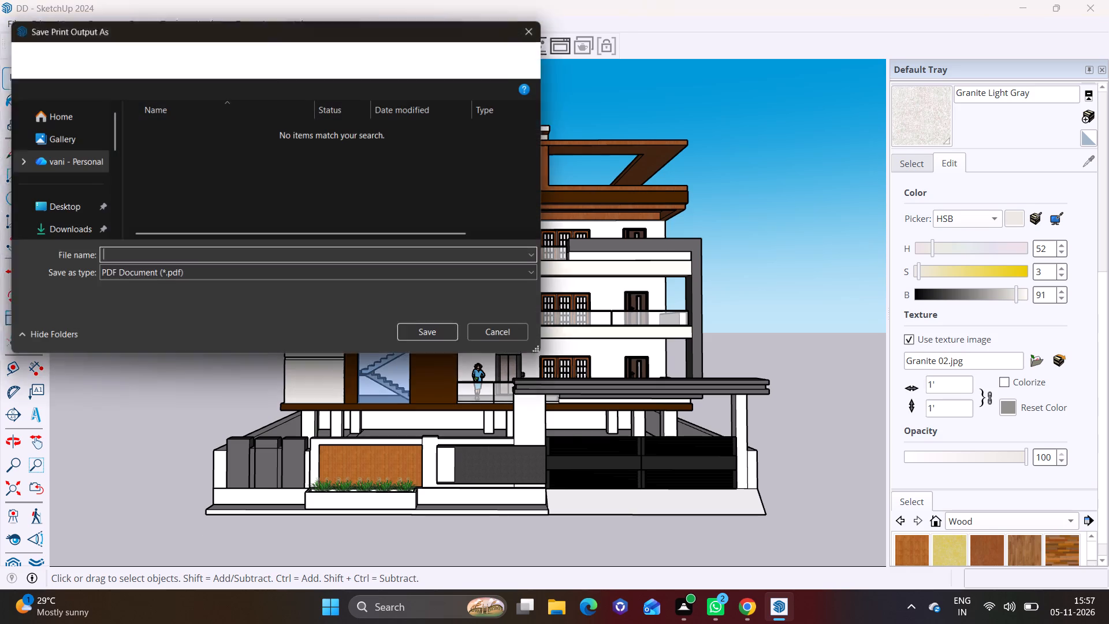
key(d)
text(D1)
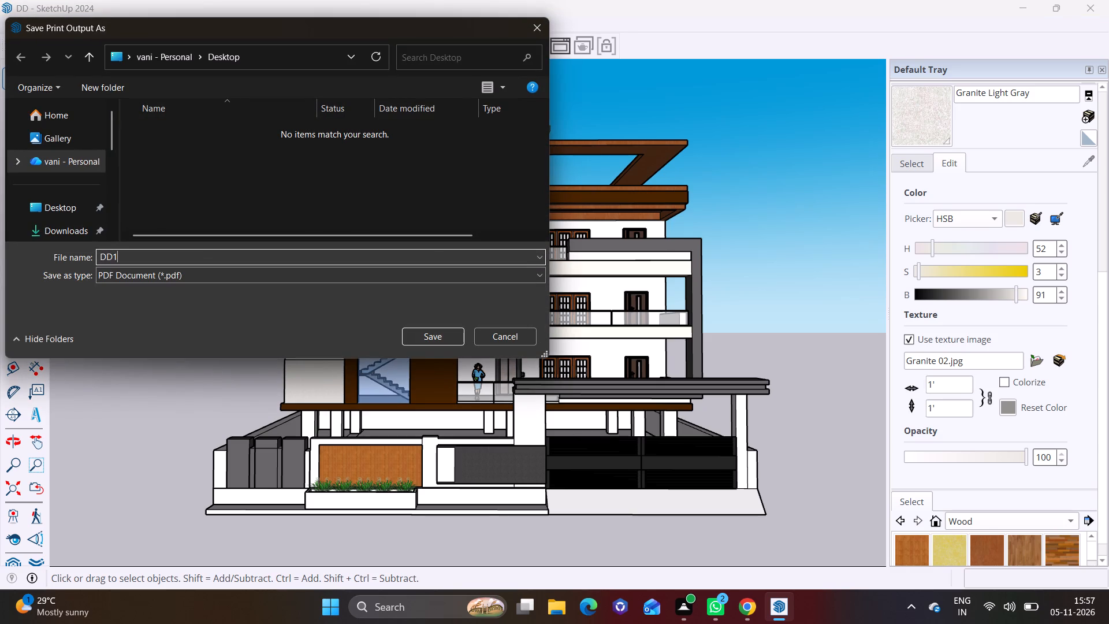
click(54, 207)
click(441, 343)
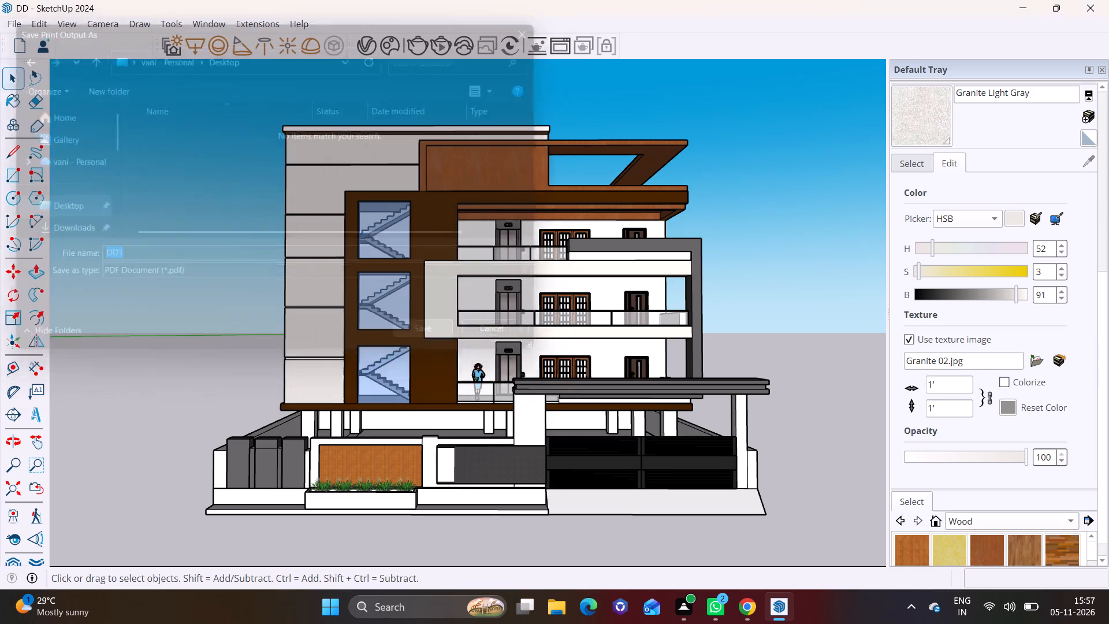